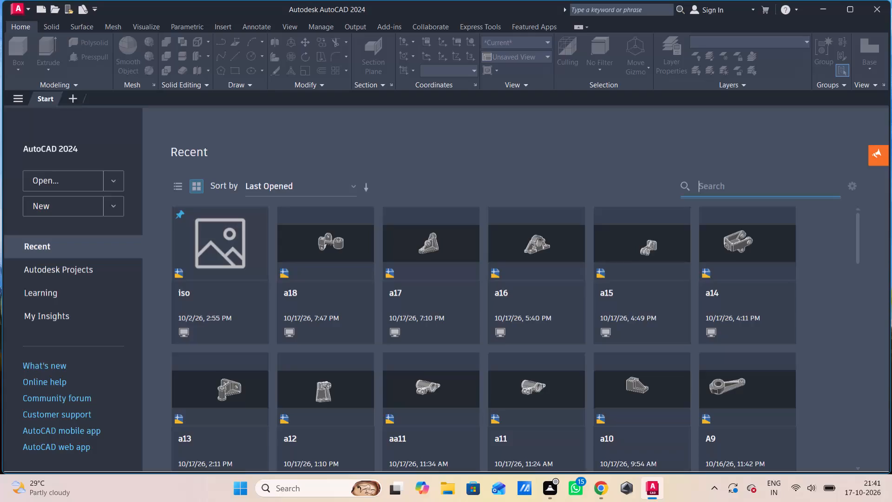
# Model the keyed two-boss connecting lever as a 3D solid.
# Start a new drawing and set it to the Front view.
pyautogui.click(70, 98)
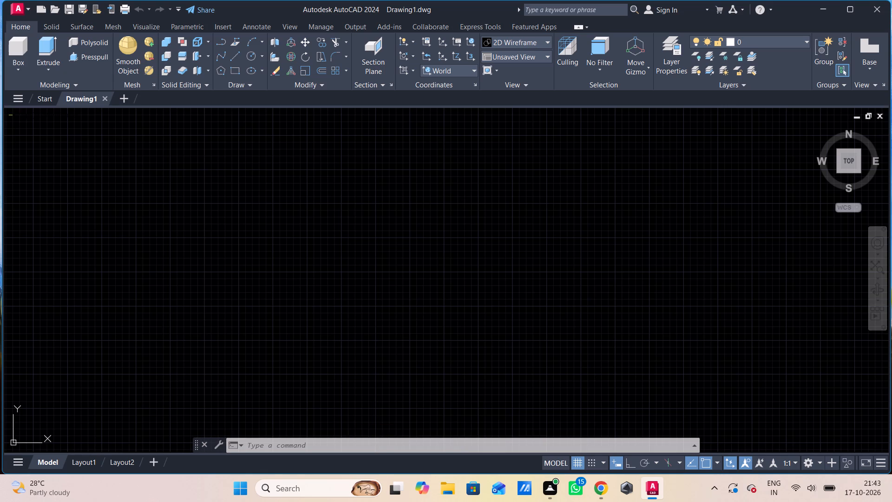
pyautogui.click(20, 114)
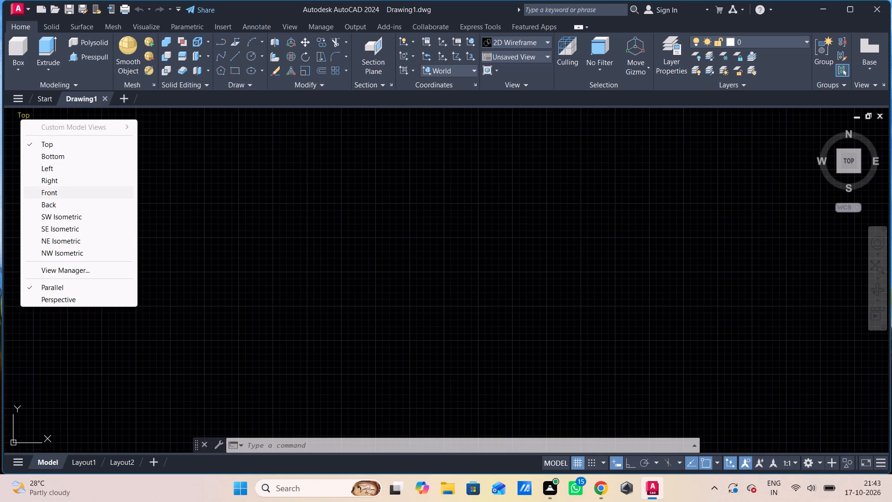
pyautogui.click(33, 188)
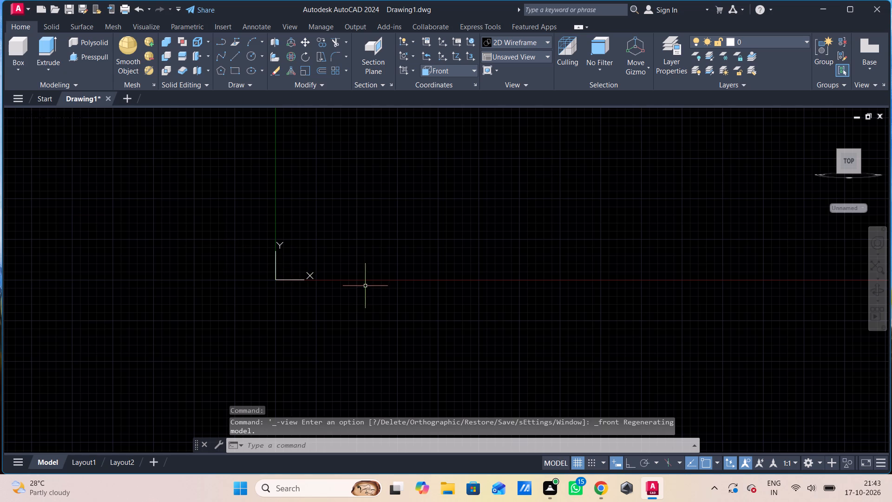
# Draw a circle of radius 25 in the open area of the drawing.
pyautogui.moveTo(367, 285); pyautogui.dragTo(98, 487, button='middle')
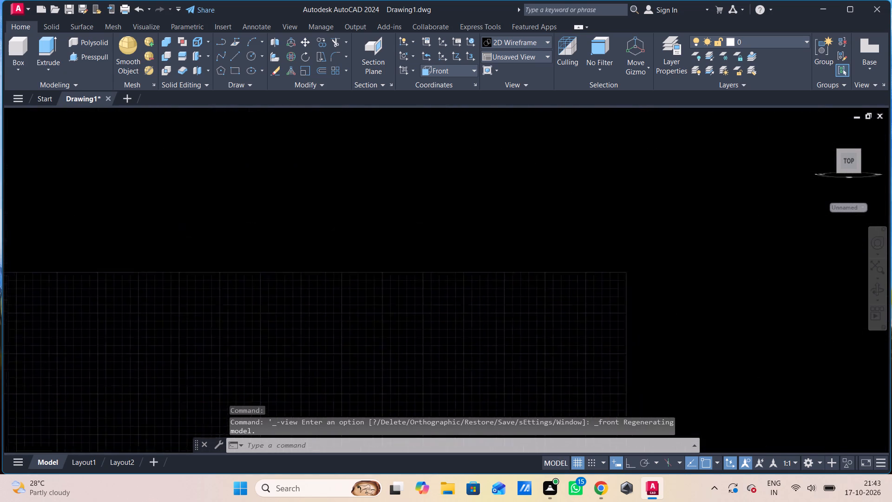
pyautogui.moveTo(98, 487); pyautogui.dragTo(109, 443, button='middle')
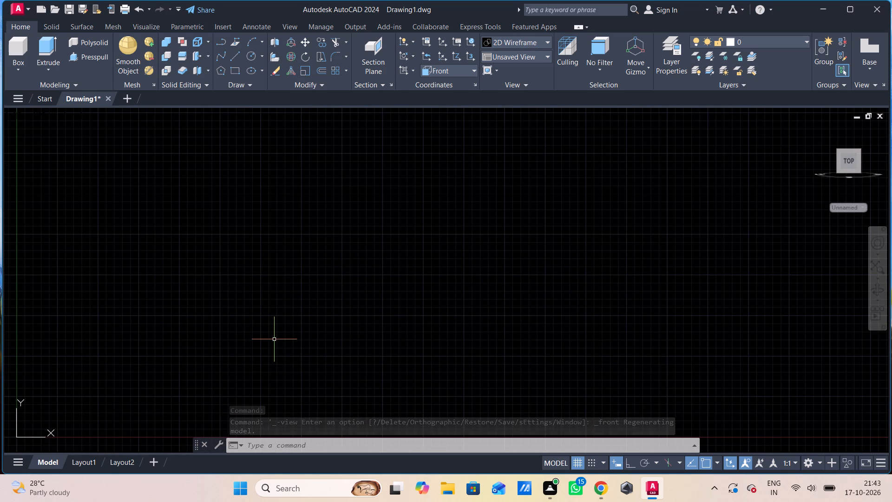
pyautogui.write('c')
pyautogui.press('space')
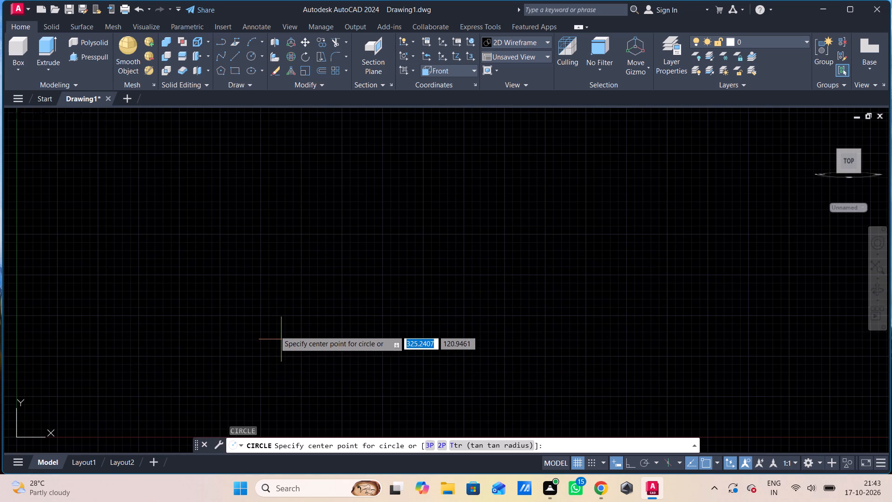
pyautogui.click(442, 283)
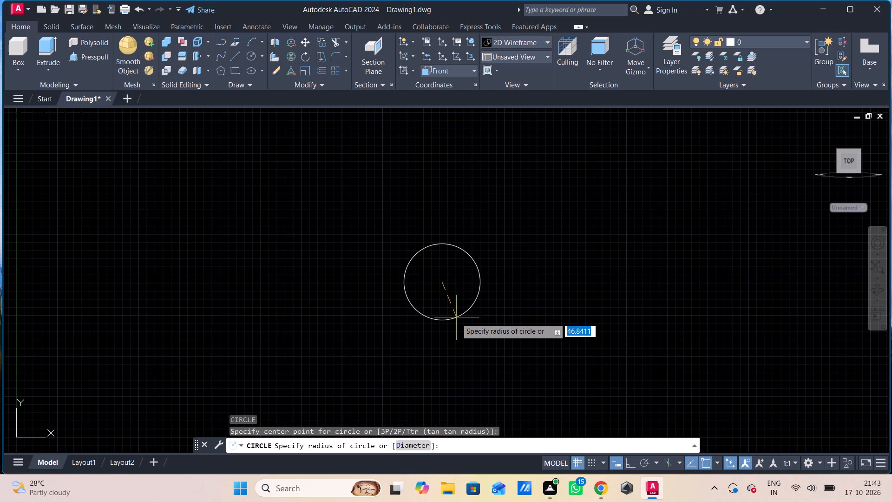
pyautogui.write('25')
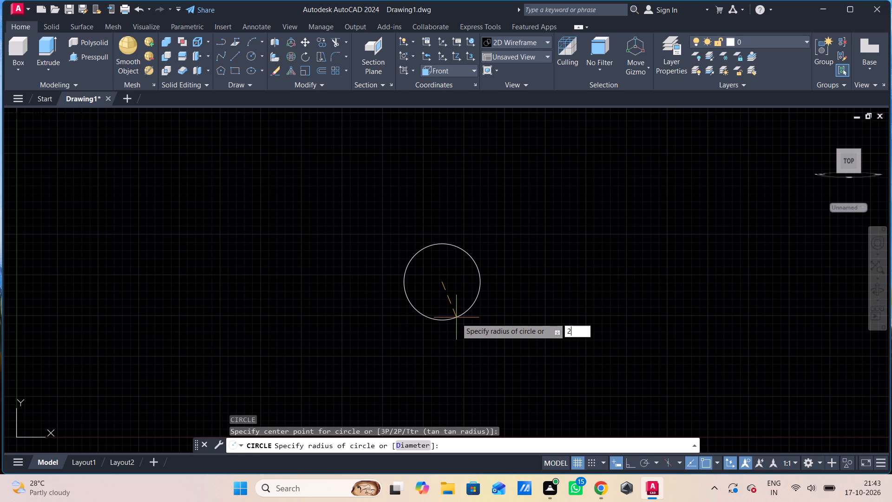
pyautogui.press('Return')
# Draw a concentric circle of radius 47.5 around the first circle.
pyautogui.press('space')
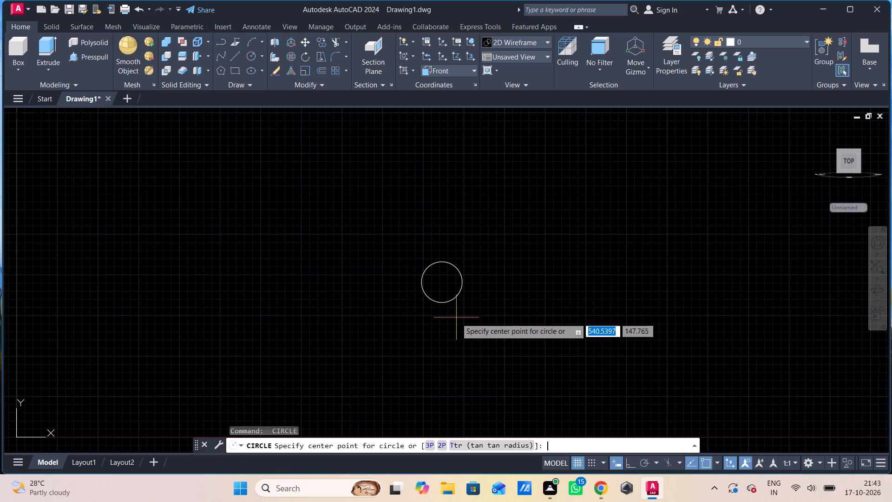
pyautogui.click(442, 281)
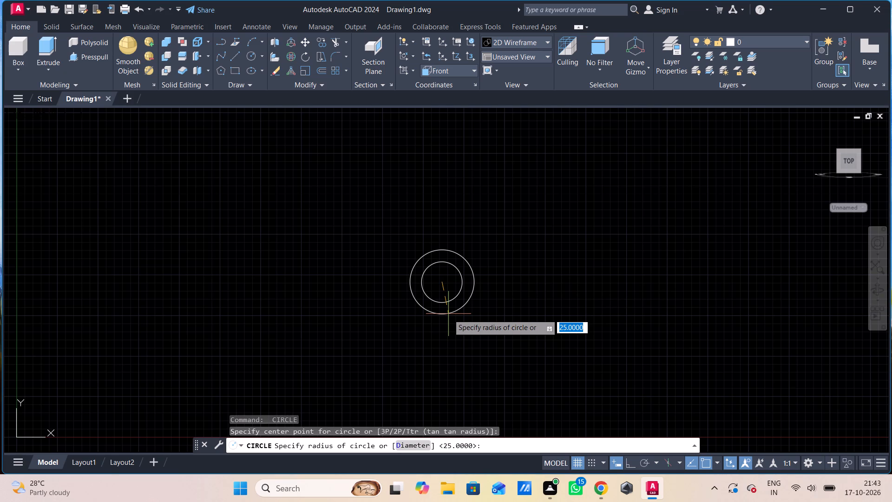
pyautogui.write('47.5')
pyautogui.press('Return')
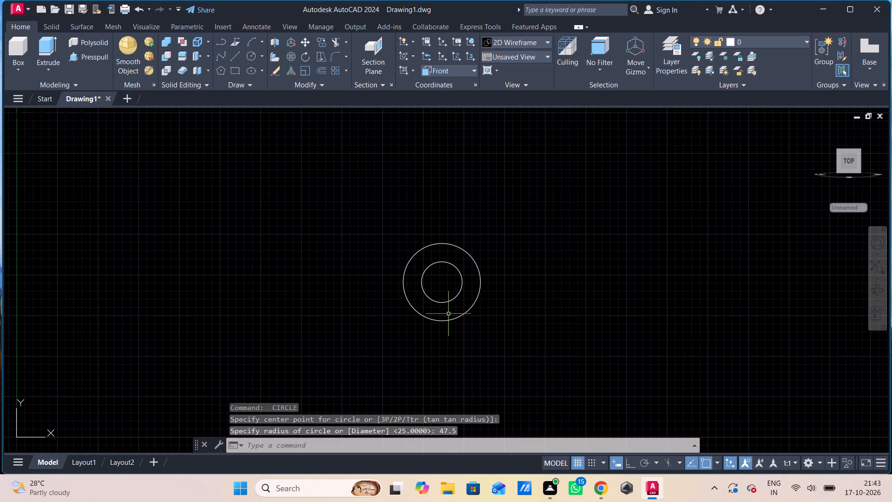
# With Ortho on, draw a vertical line from the circles' centre to the inner circle's top quadrant.
pyautogui.press('l')
pyautogui.press('Return')
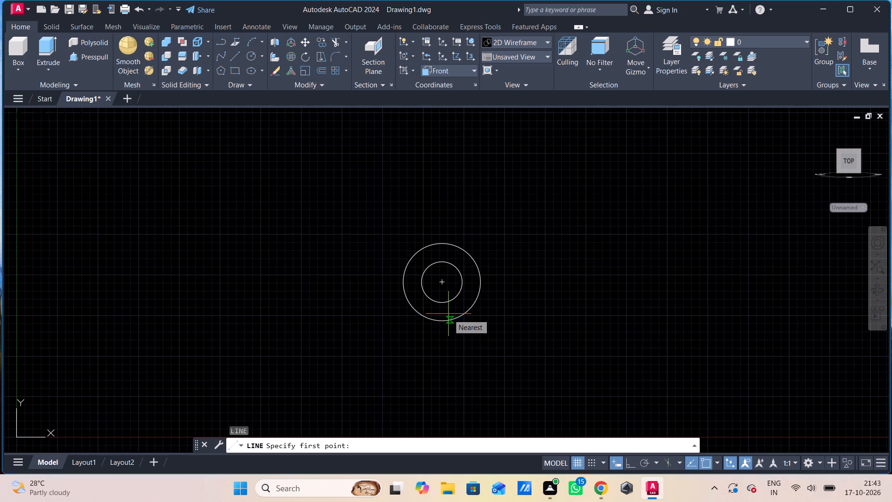
pyautogui.click(444, 278)
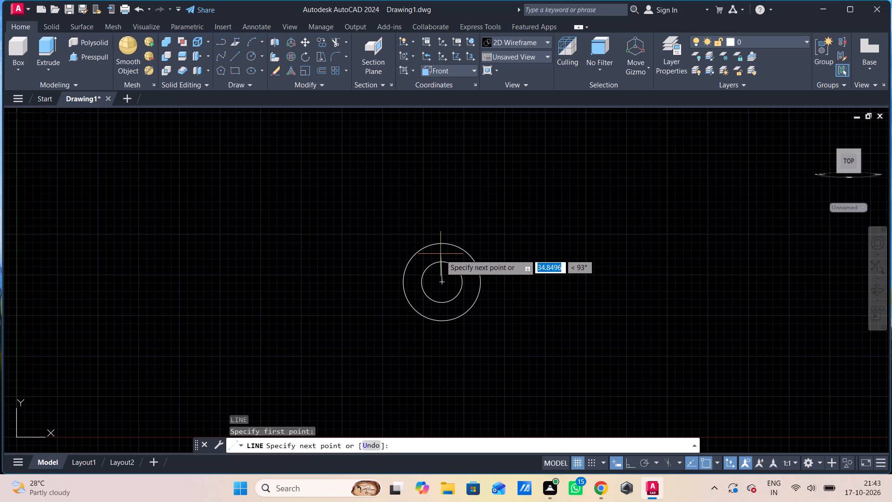
pyautogui.press('F8')
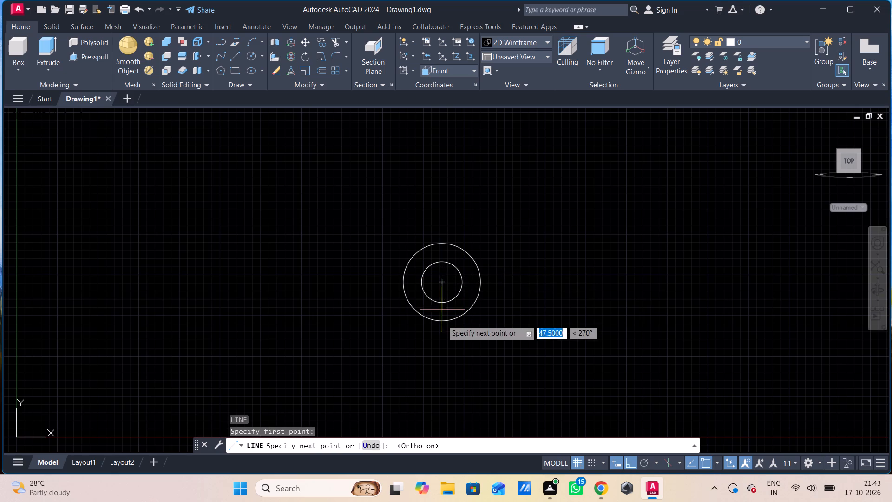
pyautogui.click(441, 264)
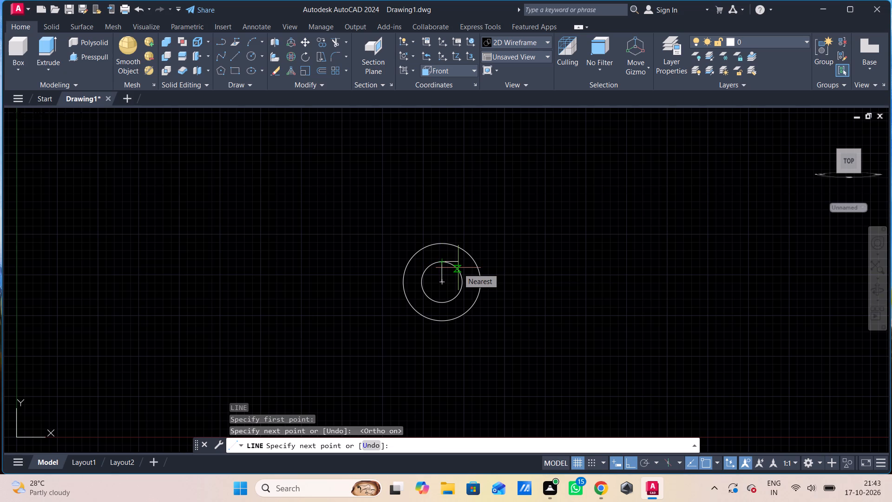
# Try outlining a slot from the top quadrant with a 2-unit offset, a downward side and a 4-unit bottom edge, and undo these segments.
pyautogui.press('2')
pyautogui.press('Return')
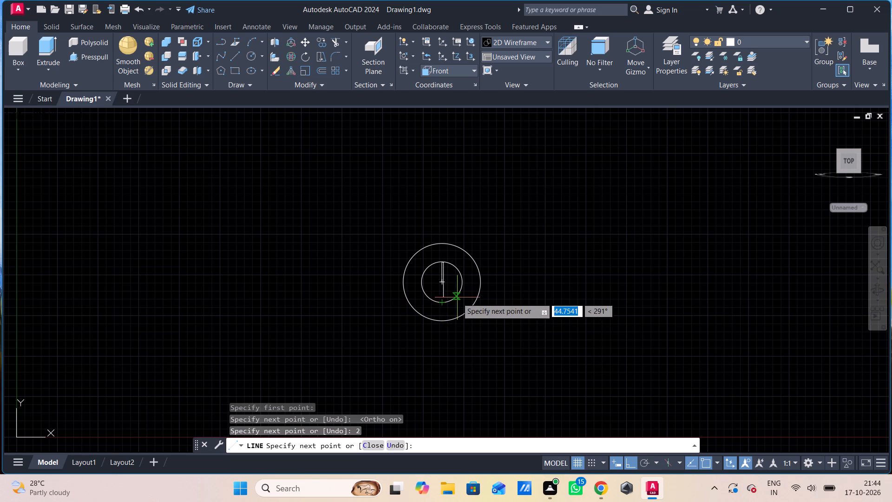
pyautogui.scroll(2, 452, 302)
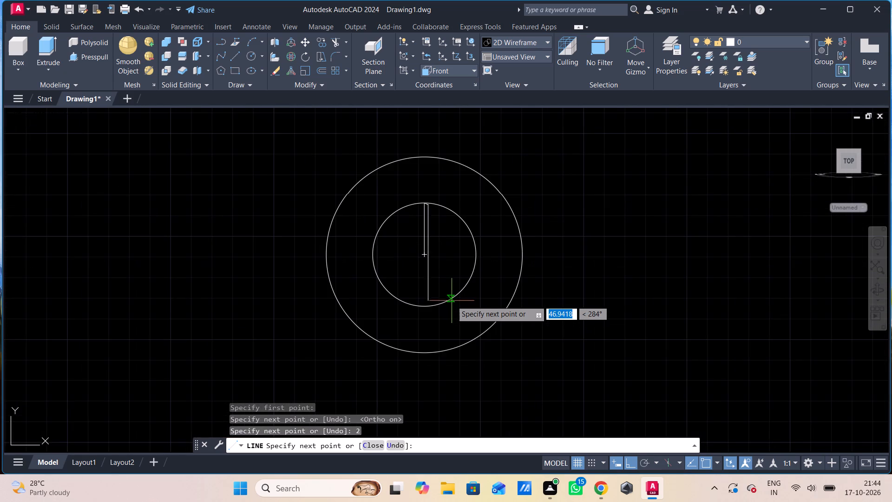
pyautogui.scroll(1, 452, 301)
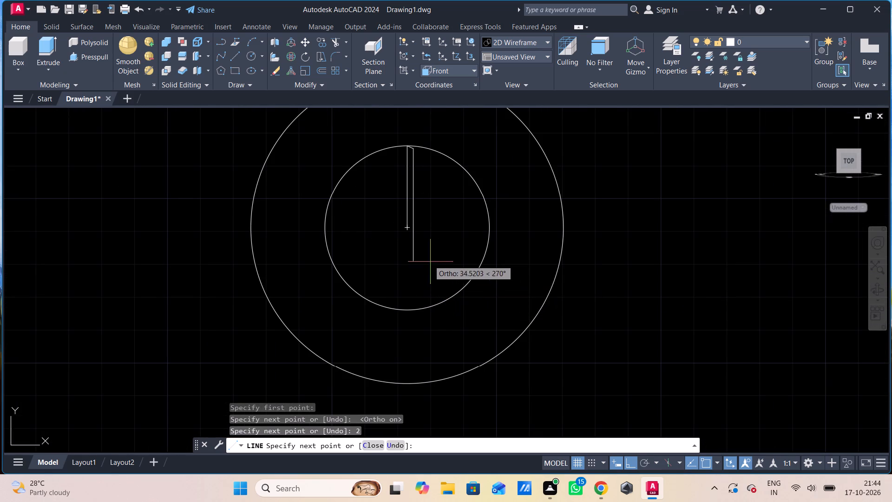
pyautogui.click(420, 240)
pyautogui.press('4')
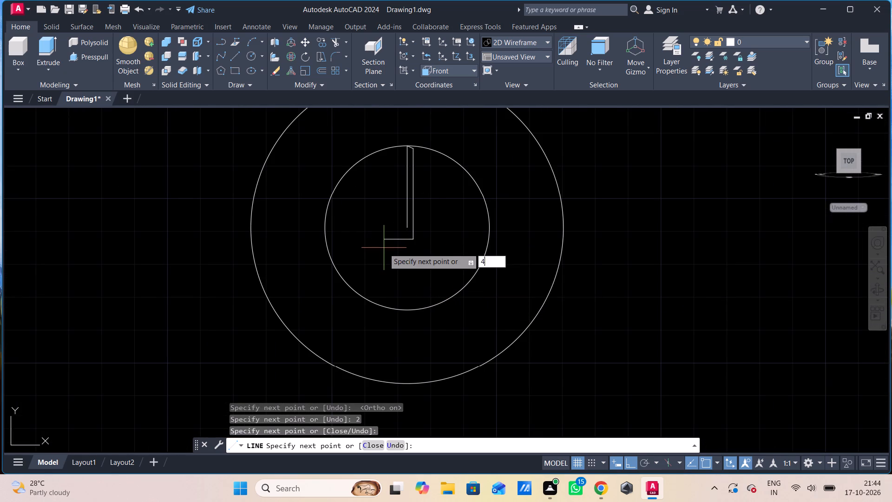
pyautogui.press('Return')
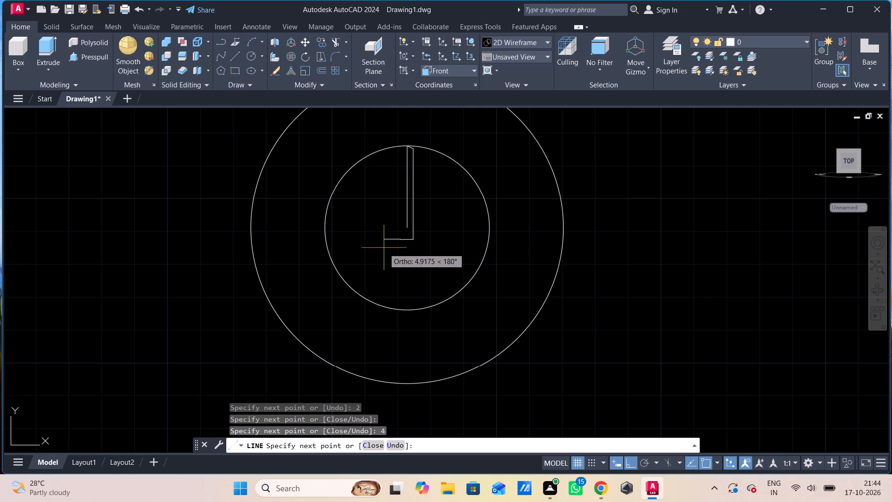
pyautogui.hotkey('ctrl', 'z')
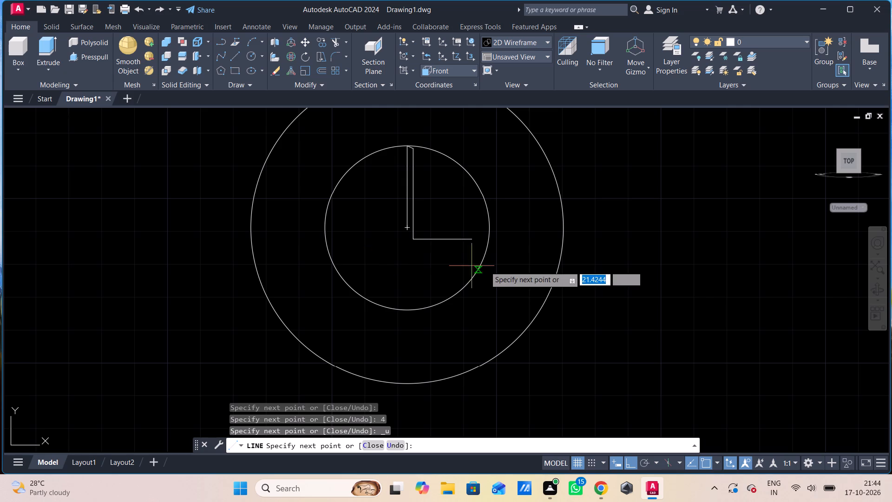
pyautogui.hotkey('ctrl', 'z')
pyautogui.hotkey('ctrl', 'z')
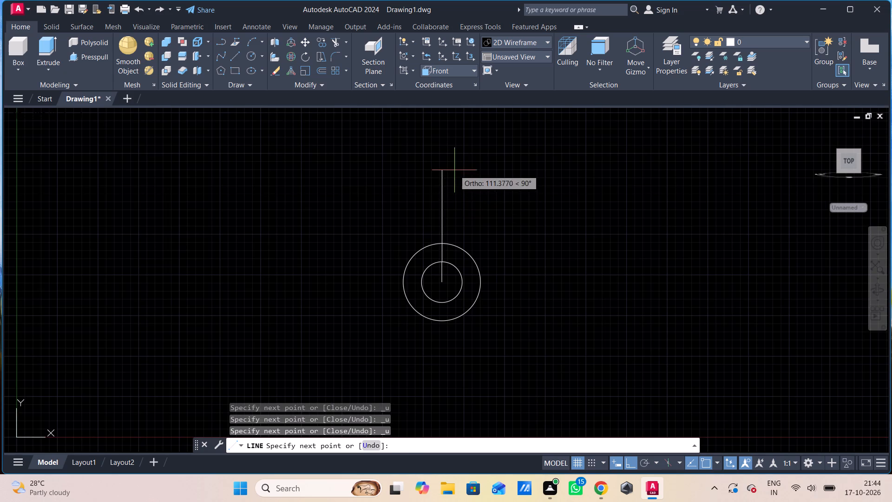
# Outline a narrow slot: 2 units right from the quadrant, down just below the centre, 4 units left, and up past the inner circle.
pyautogui.keyDown('ctrl'); pyautogui.scroll(6, 446, 232); pyautogui.keyUp('ctrl')
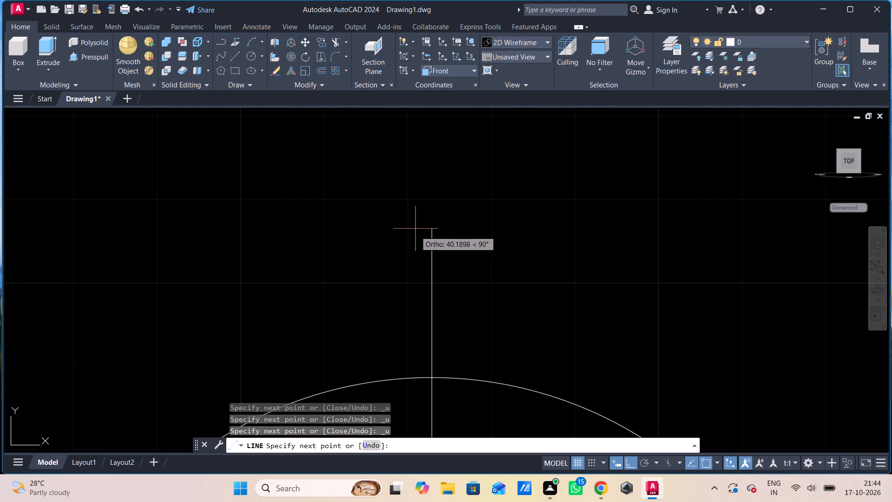
pyautogui.moveTo(415, 234); pyautogui.dragTo(450, 0, button='middle')
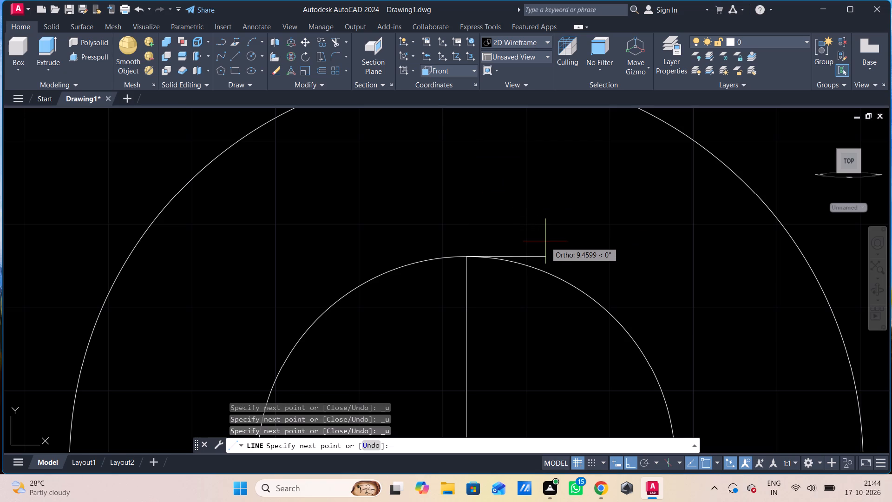
pyautogui.press('2')
pyautogui.press('Return')
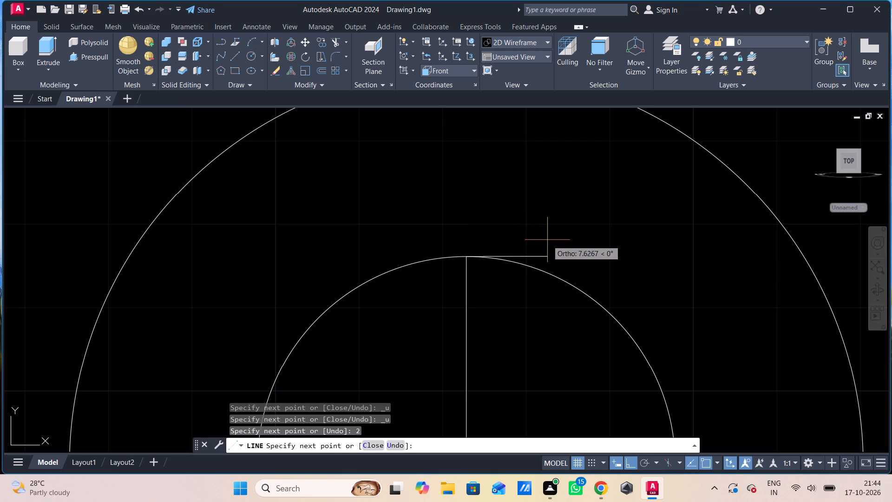
pyautogui.scroll(-1, 501, 301)
pyautogui.moveTo(491, 301); pyautogui.dragTo(493, 210, button='middle')
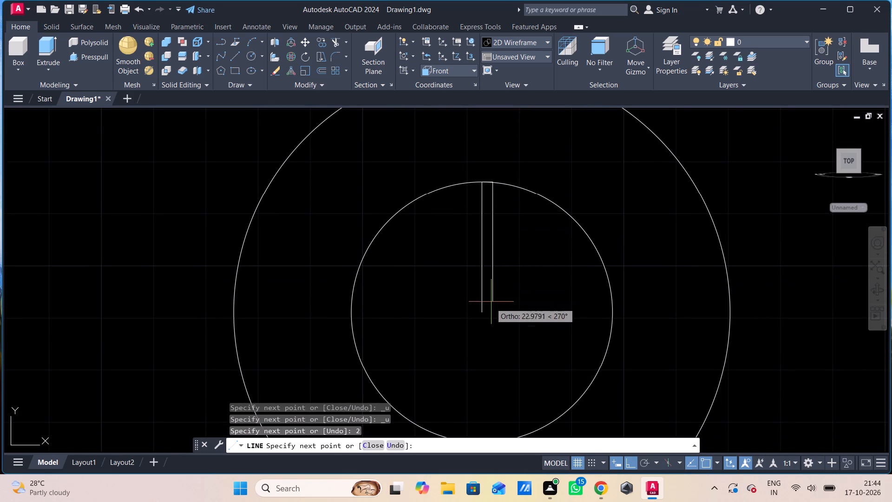
pyautogui.click(489, 315)
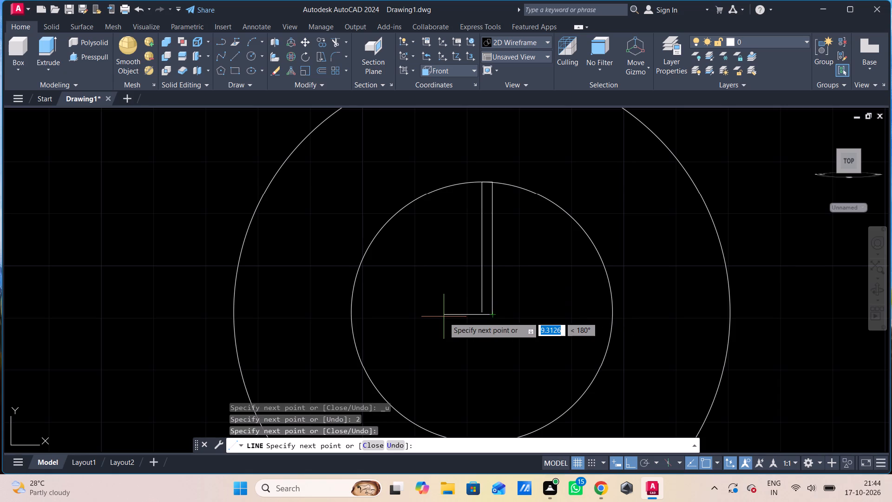
pyautogui.press('4')
pyautogui.press('Return')
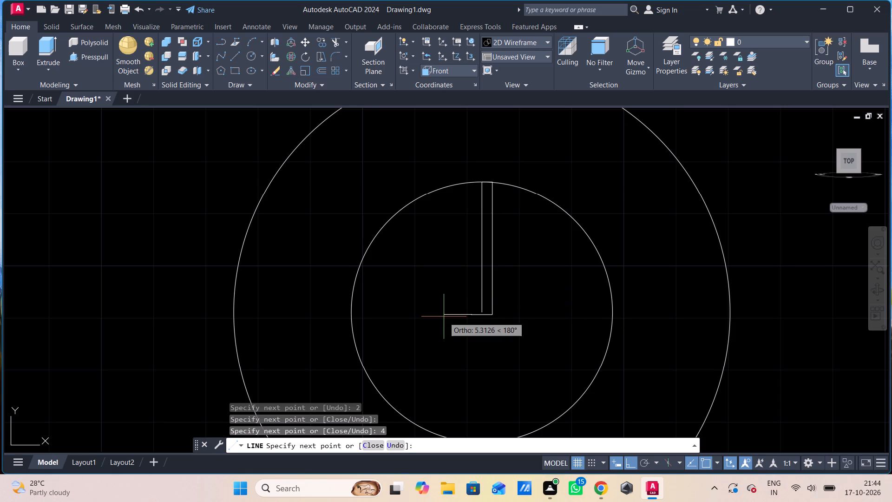
pyautogui.click(473, 165)
pyautogui.press('Escape')
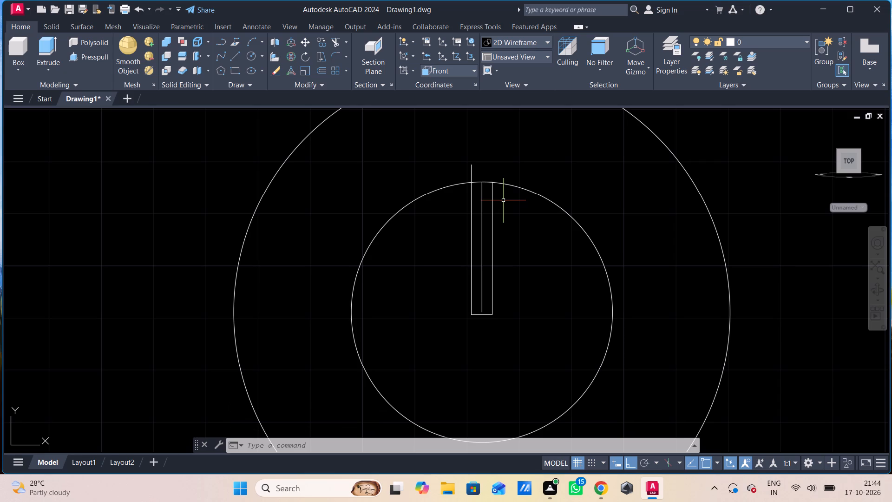
# Trim the inner circle's arc and the short edge across the slot opening, plus the slot side's overhang above the circle.
pyautogui.write('tr')
pyautogui.press('space')
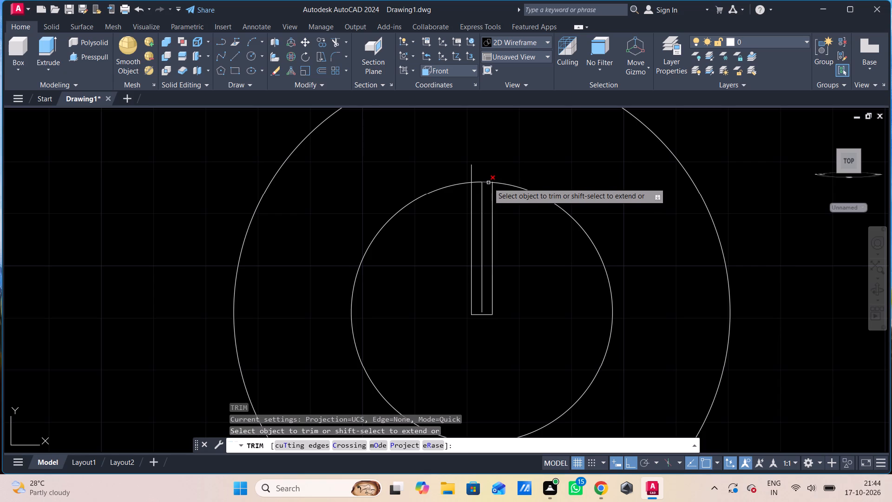
pyautogui.click(488, 183)
pyautogui.click(488, 175)
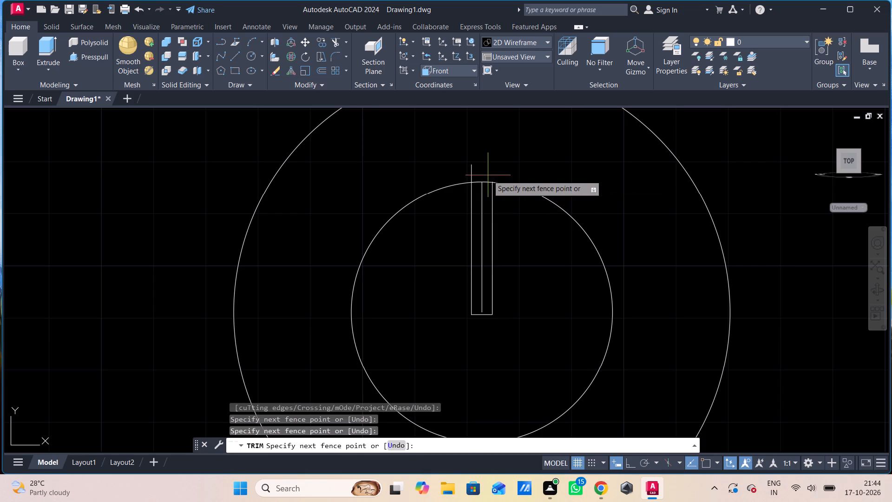
pyautogui.click(488, 191)
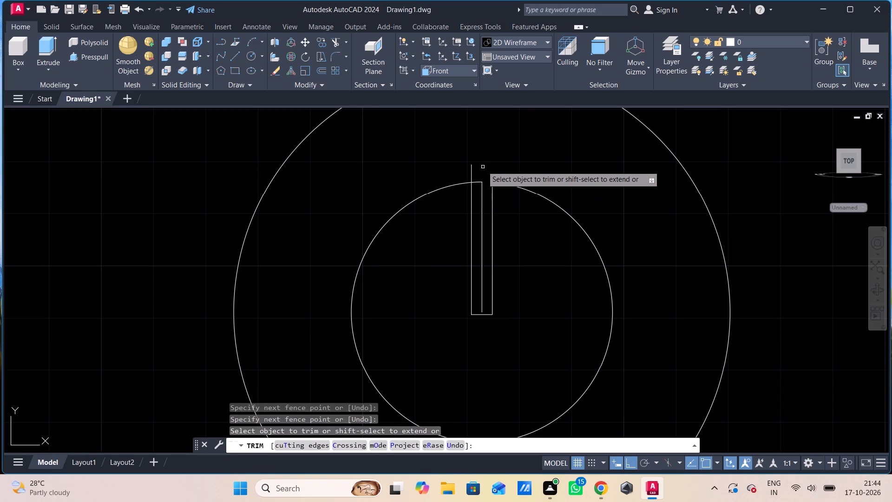
pyautogui.click(482, 166)
pyautogui.click(479, 189)
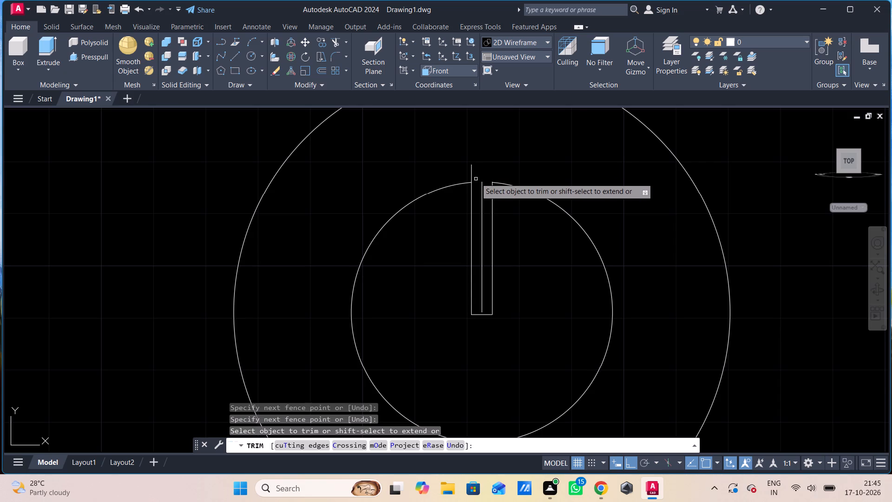
pyautogui.click(462, 164)
pyautogui.click(482, 179)
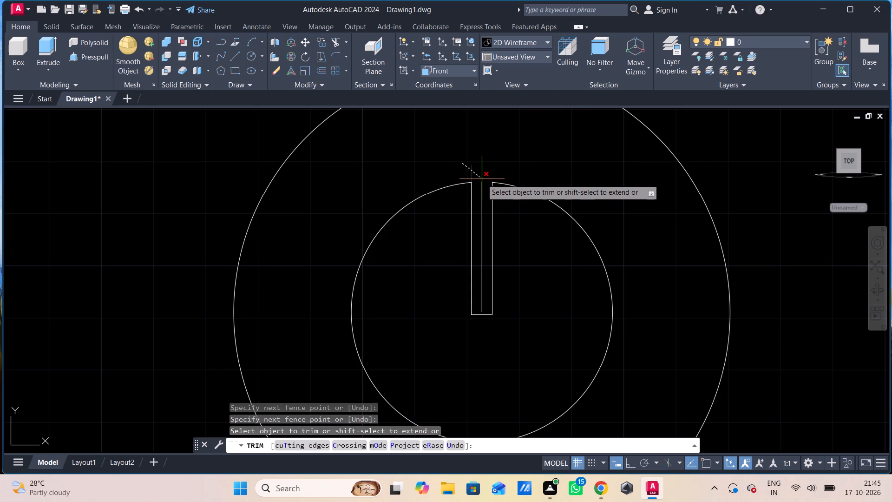
# Trim away the narrow slot's two sides, the vertical centre line and the short bottom edge inside the inner circle.
pyautogui.click(506, 212)
pyautogui.click(450, 245)
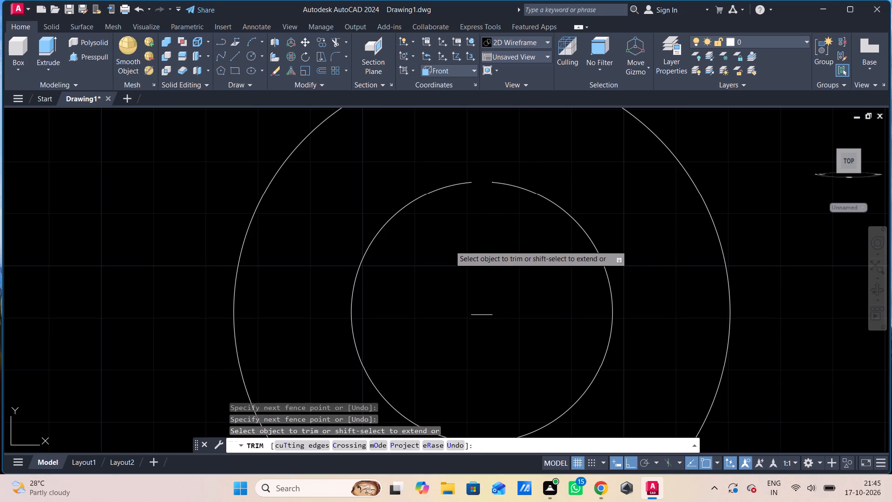
pyautogui.click(466, 258)
pyautogui.click(480, 314)
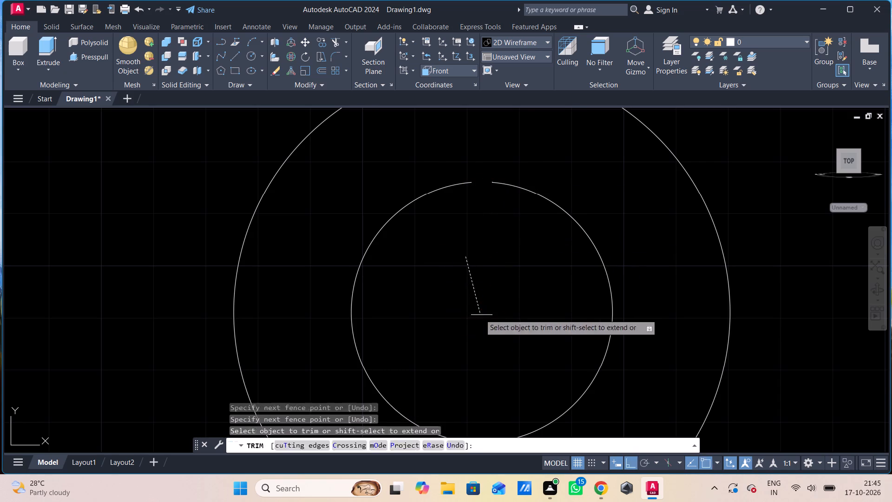
pyautogui.press('l')
pyautogui.press('Return')
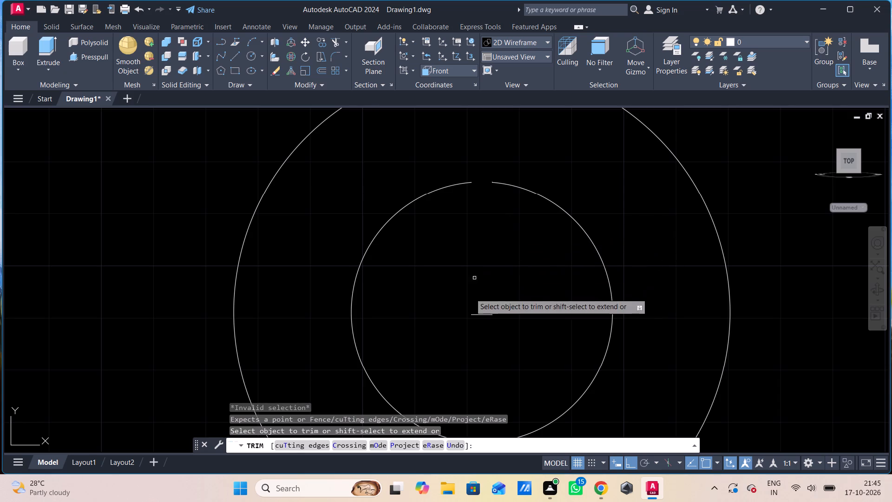
pyautogui.moveTo(480, 278); pyautogui.dragTo(480, 285)
pyautogui.click(473, 360)
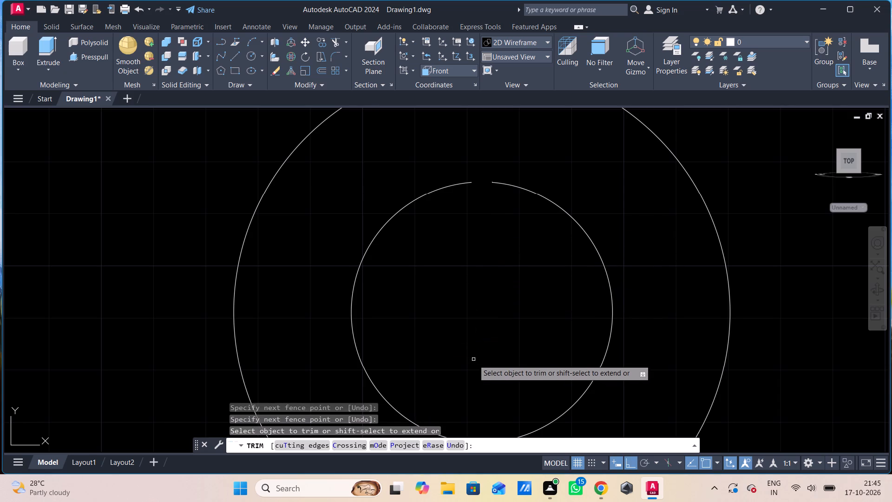
pyautogui.press('Escape')
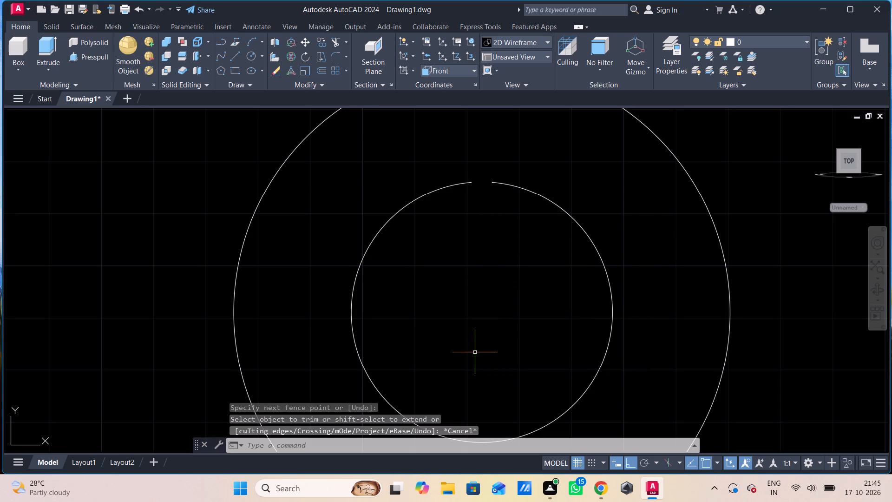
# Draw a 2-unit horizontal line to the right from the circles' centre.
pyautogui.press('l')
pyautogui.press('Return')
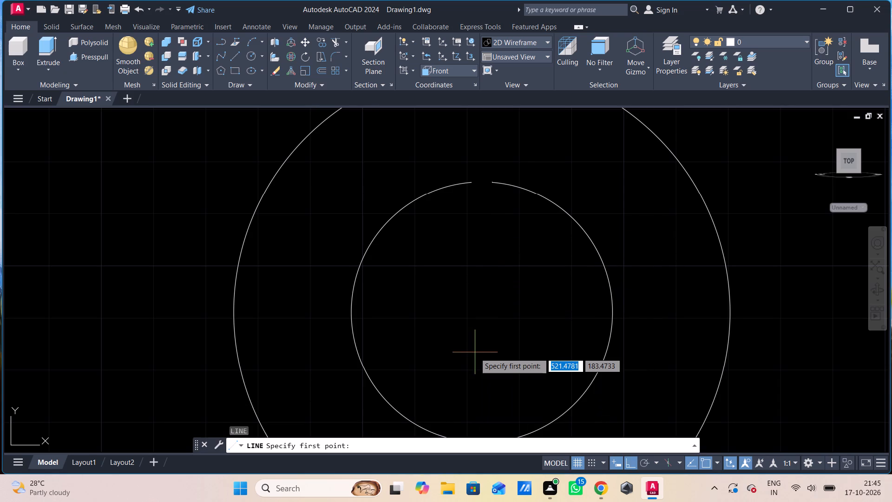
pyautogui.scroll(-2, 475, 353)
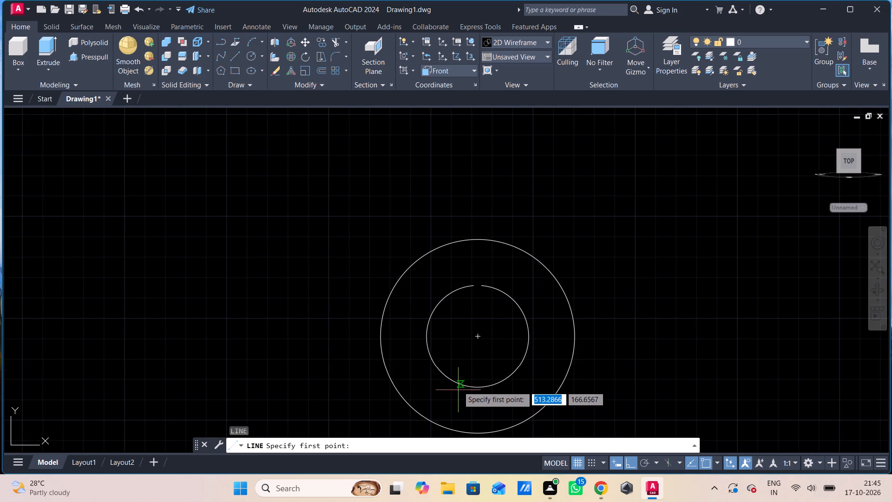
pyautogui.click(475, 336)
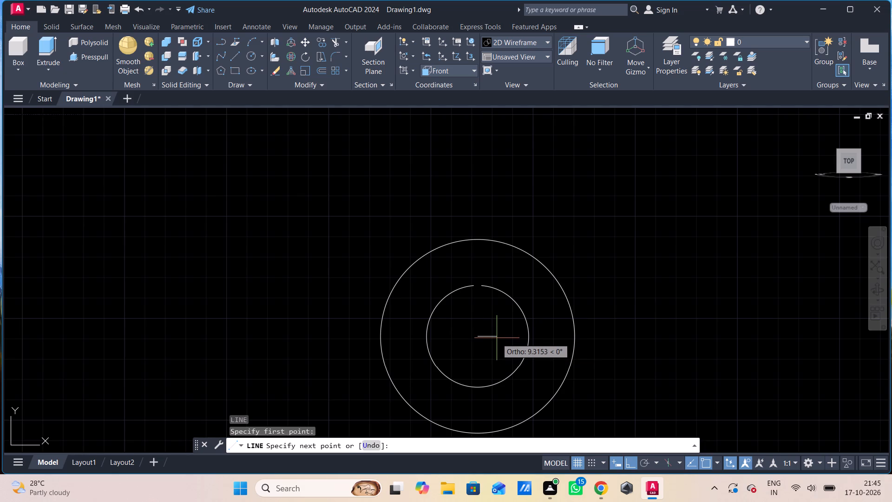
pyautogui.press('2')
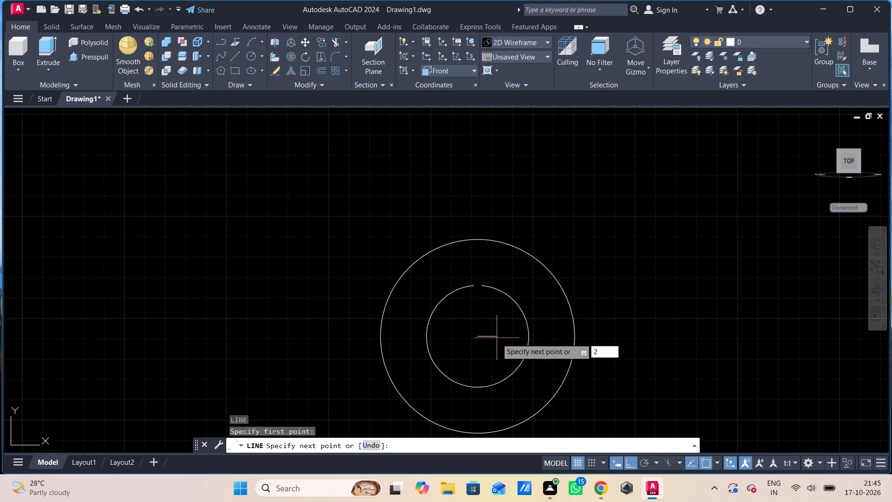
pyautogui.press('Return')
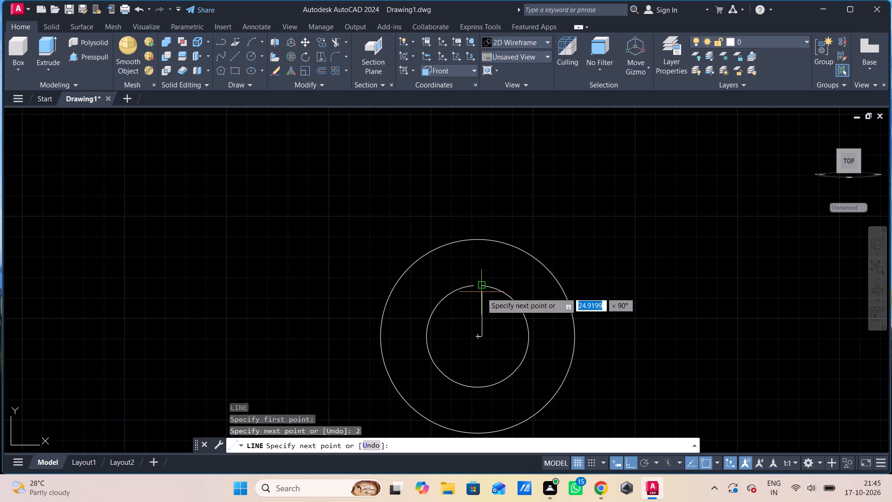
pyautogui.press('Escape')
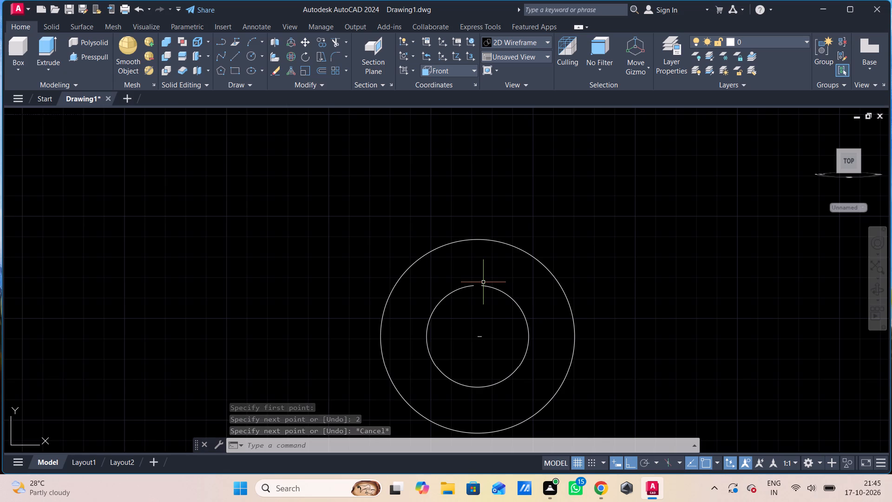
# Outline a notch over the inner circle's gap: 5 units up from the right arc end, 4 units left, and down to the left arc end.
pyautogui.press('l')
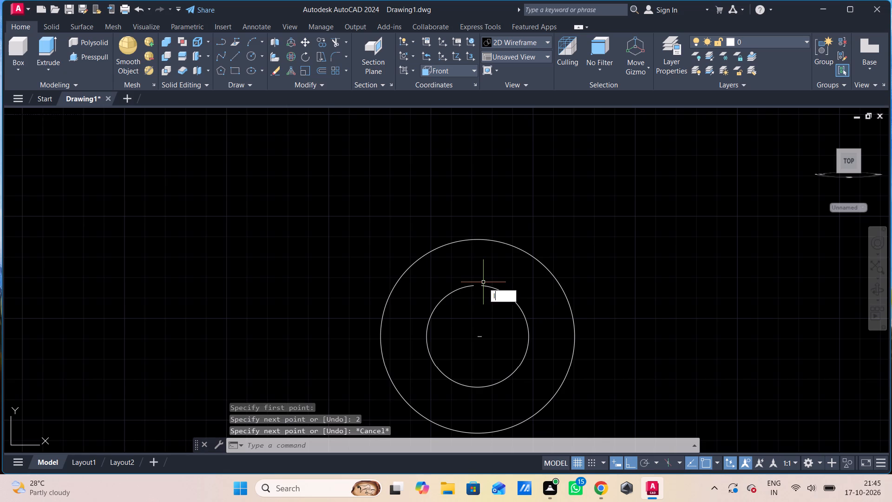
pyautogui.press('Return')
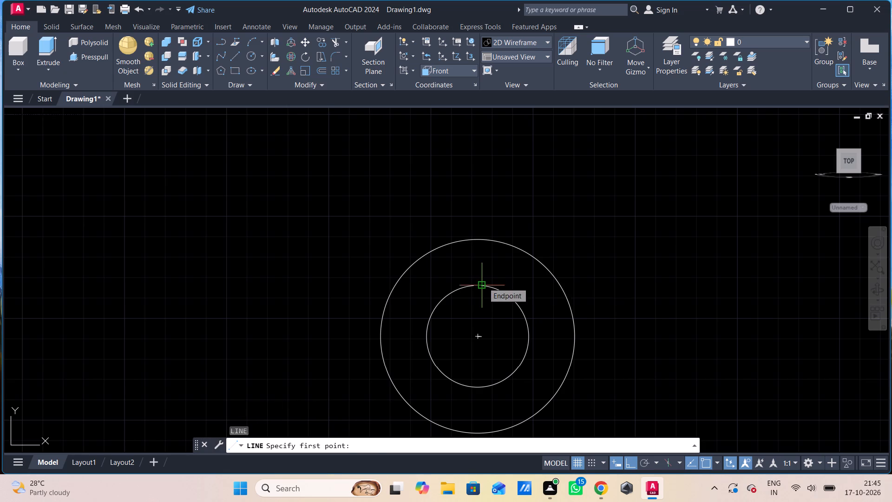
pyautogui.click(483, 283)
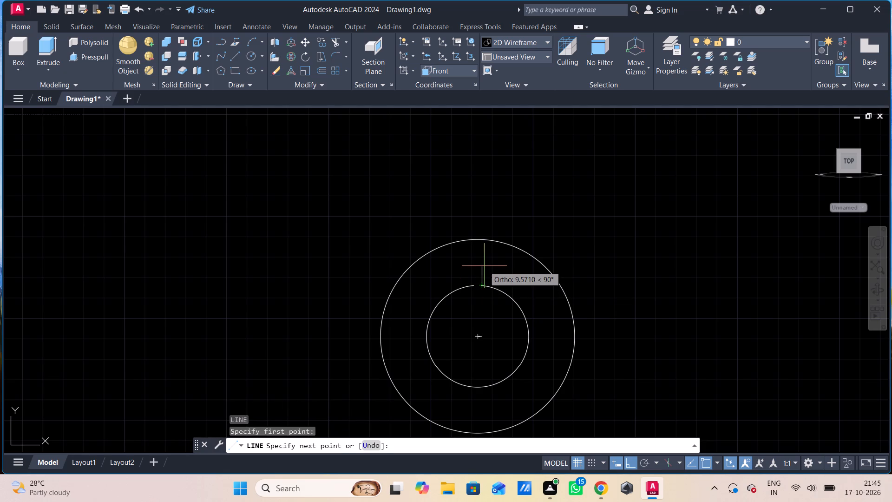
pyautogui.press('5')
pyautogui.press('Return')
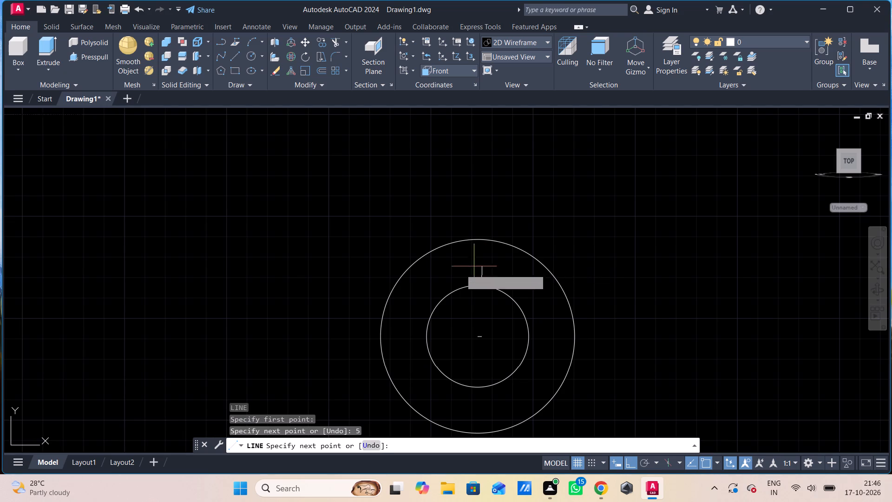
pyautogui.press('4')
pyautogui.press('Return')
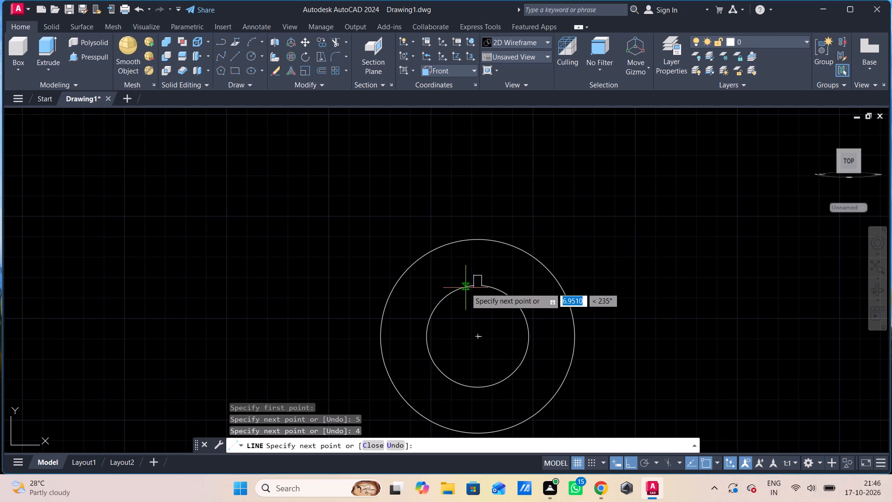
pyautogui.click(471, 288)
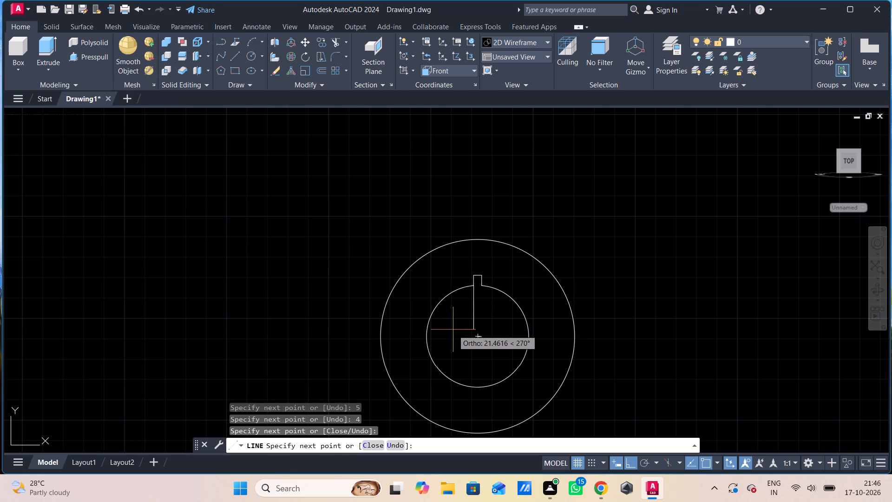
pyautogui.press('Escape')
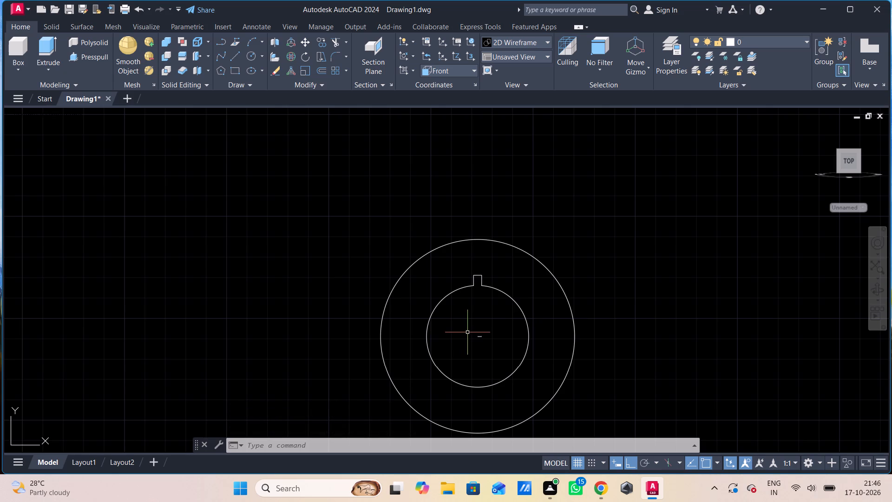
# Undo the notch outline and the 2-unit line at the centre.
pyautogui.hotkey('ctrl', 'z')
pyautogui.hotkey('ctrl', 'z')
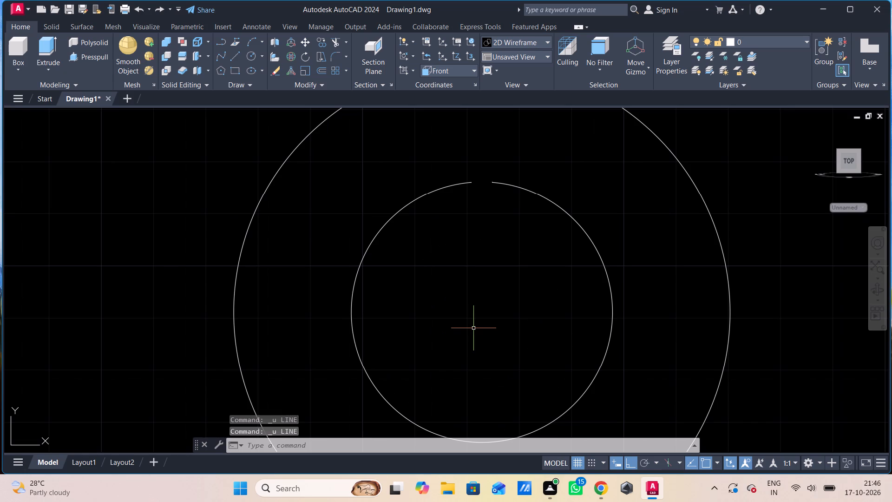
# Outline a wider slot from the circles' centre: 7 units right, up past the inner circle, 14 units left, and down about 30 units.
pyautogui.write('l')
pyautogui.press('space')
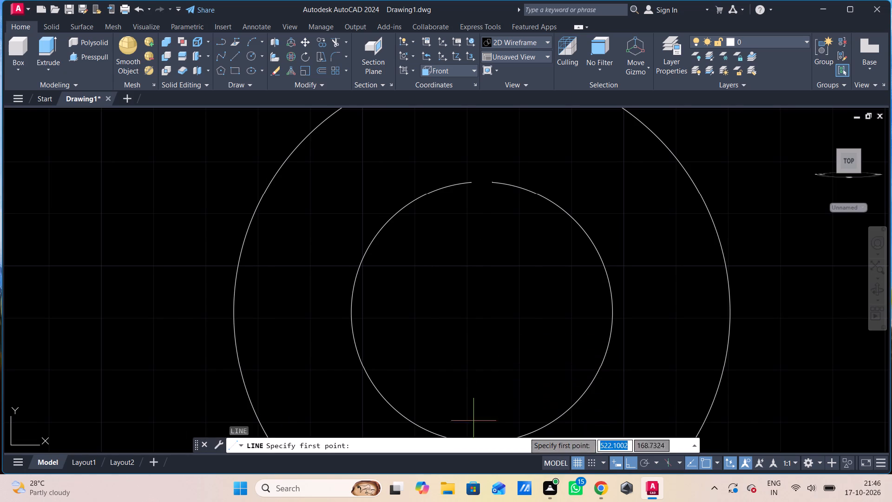
pyautogui.click(481, 316)
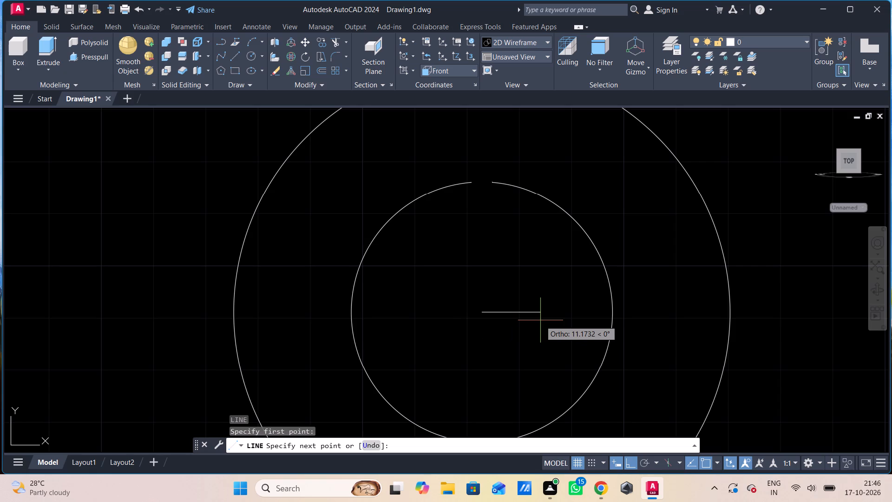
pyautogui.press('7')
pyautogui.press('Return')
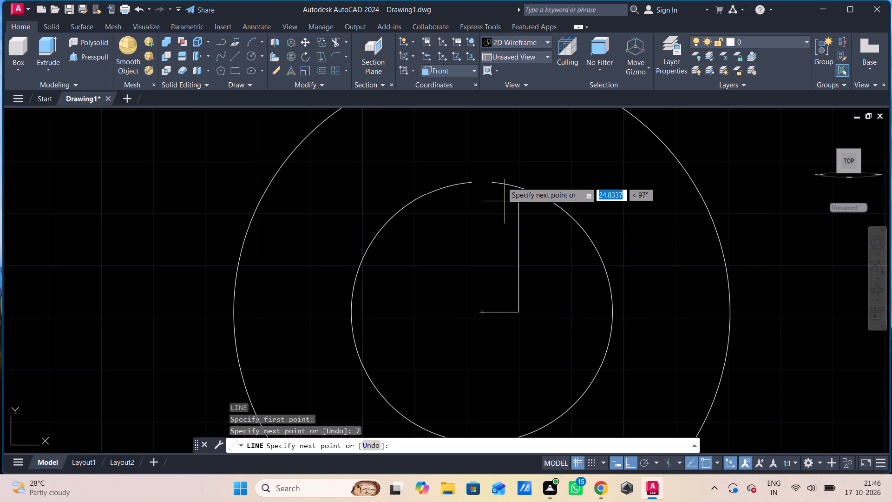
pyautogui.click(502, 158)
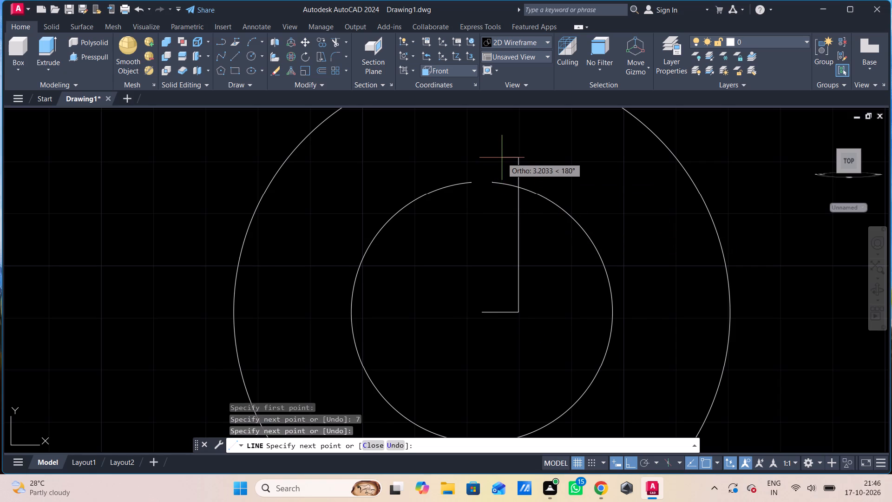
pyautogui.write('14')
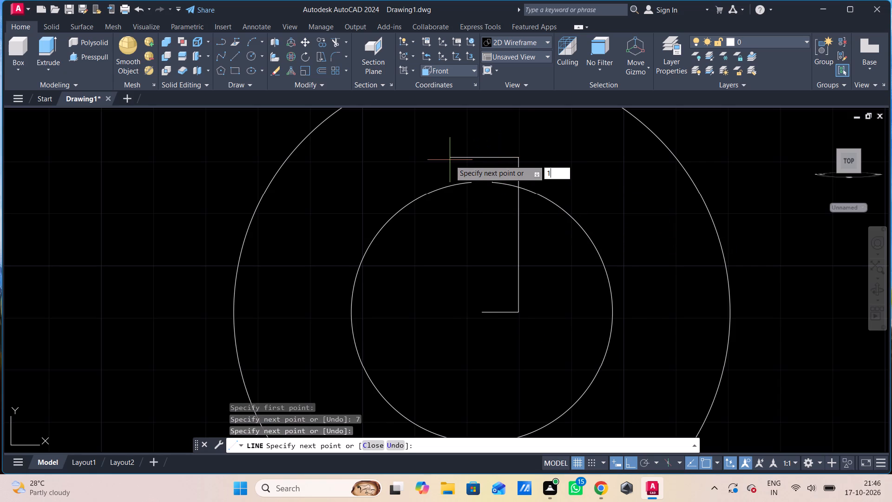
pyautogui.press('Return')
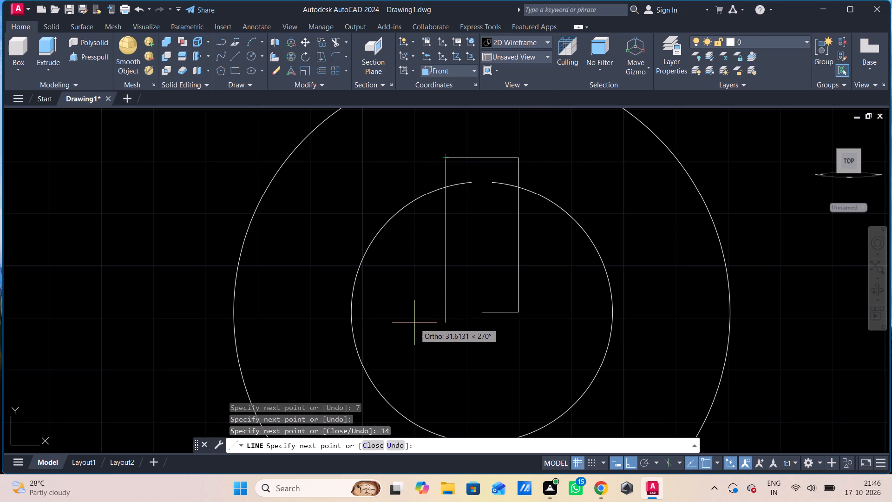
pyautogui.click(445, 317)
pyautogui.press('Escape')
# Trim the inner circle's arc pieces between the wider slot's sides, plus the right side's overhang above the circle.
pyautogui.press('t')
pyautogui.press('r')
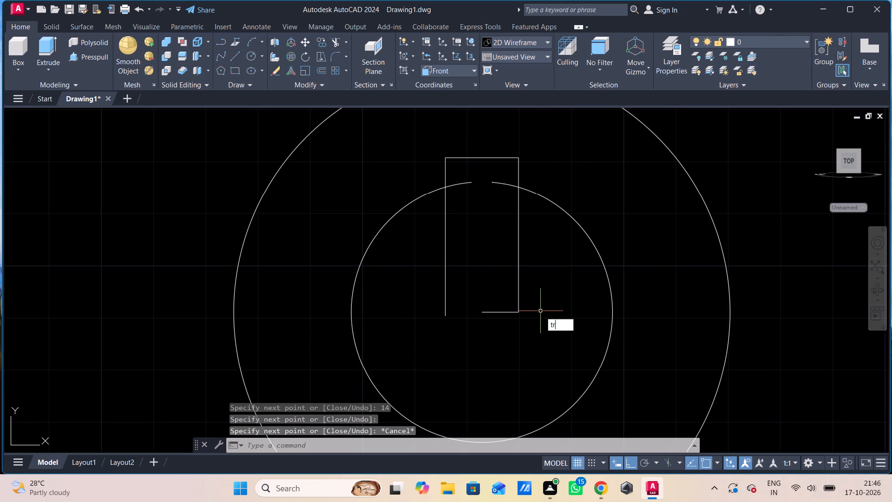
pyautogui.press('space')
pyautogui.click(456, 184)
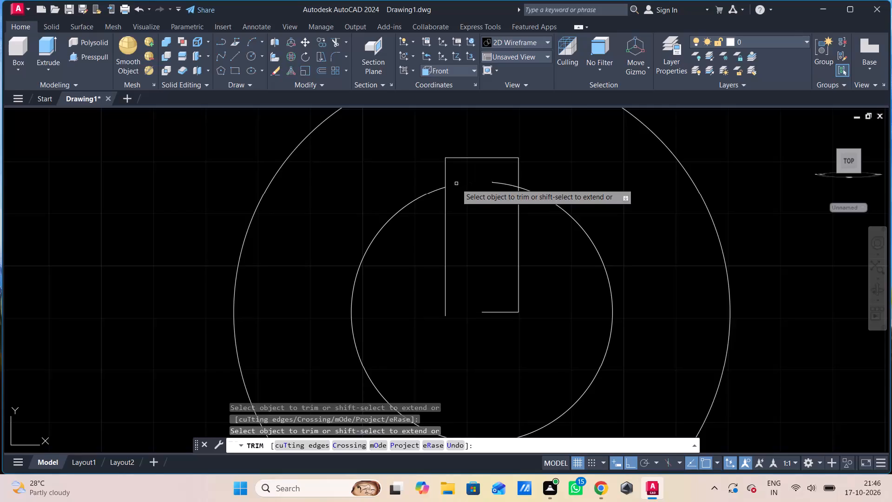
pyautogui.click(497, 185)
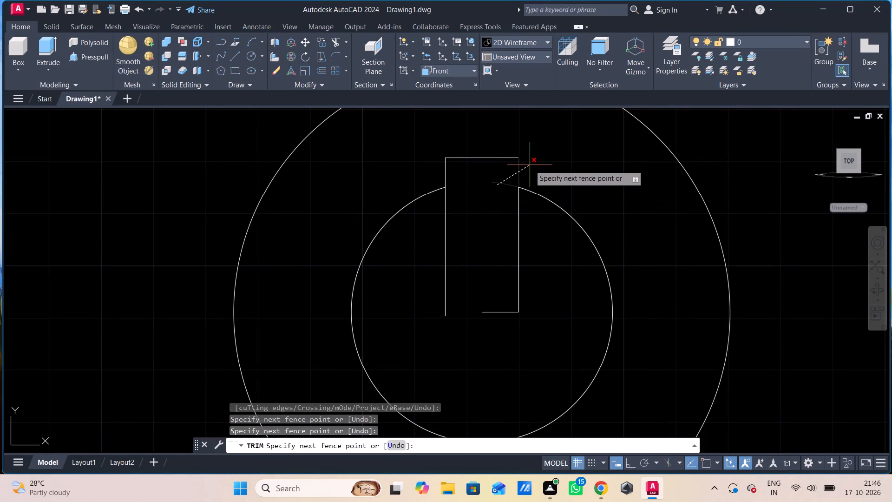
pyautogui.click(531, 165)
pyautogui.moveTo(531, 157); pyautogui.dragTo(530, 152)
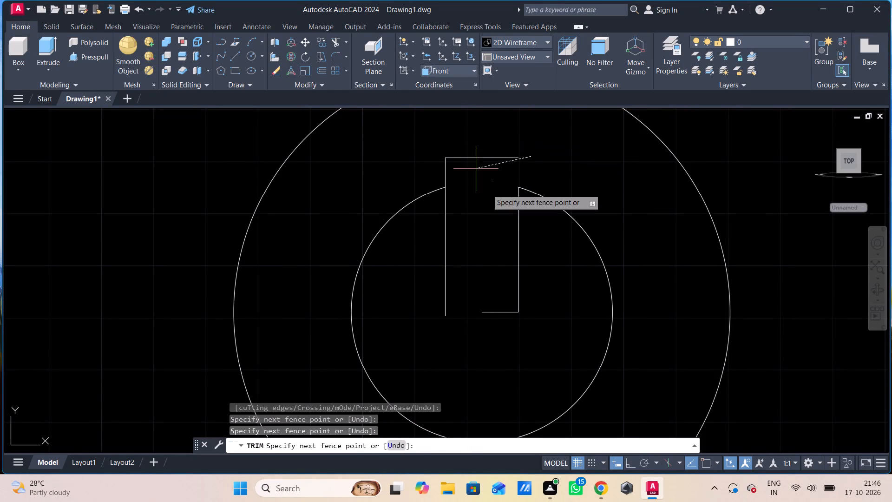
pyautogui.click(492, 232)
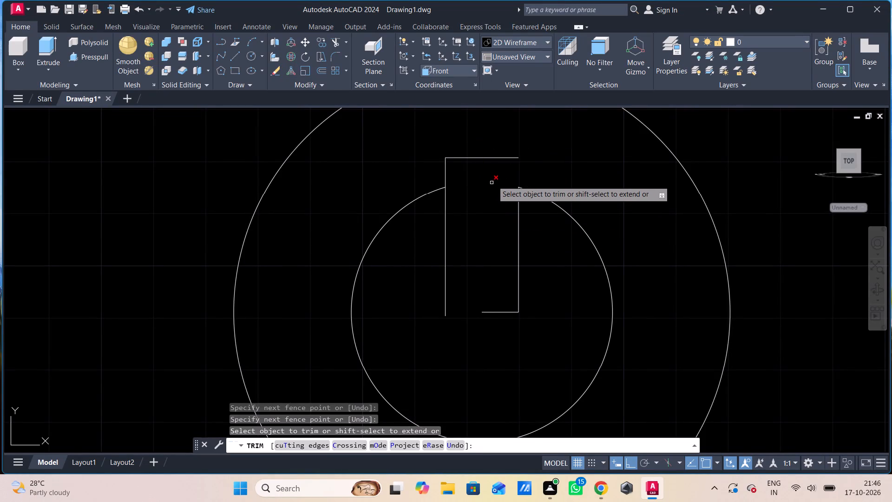
# Trim away all remaining lines of the wider slot outline: its top, both sides, the base line and the leftover stub above the arc.
pyautogui.click(492, 181)
pyautogui.click(498, 136)
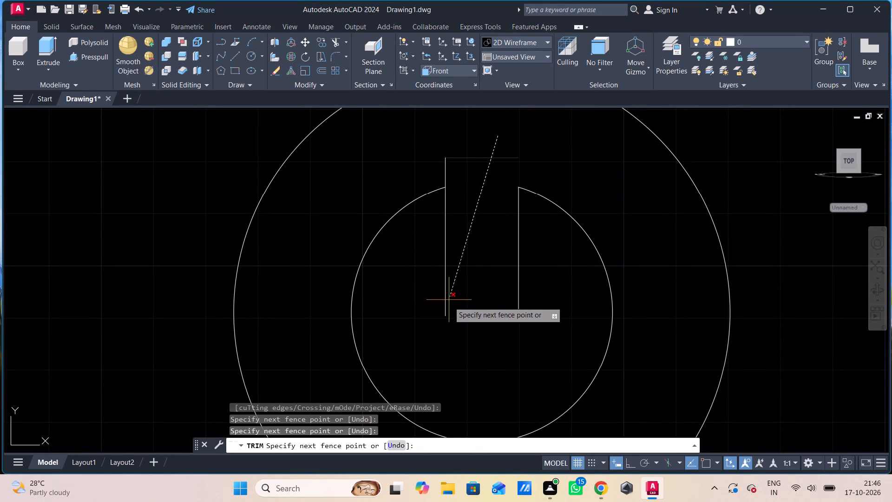
pyautogui.click(433, 317)
pyautogui.moveTo(485, 291); pyautogui.dragTo(491, 292)
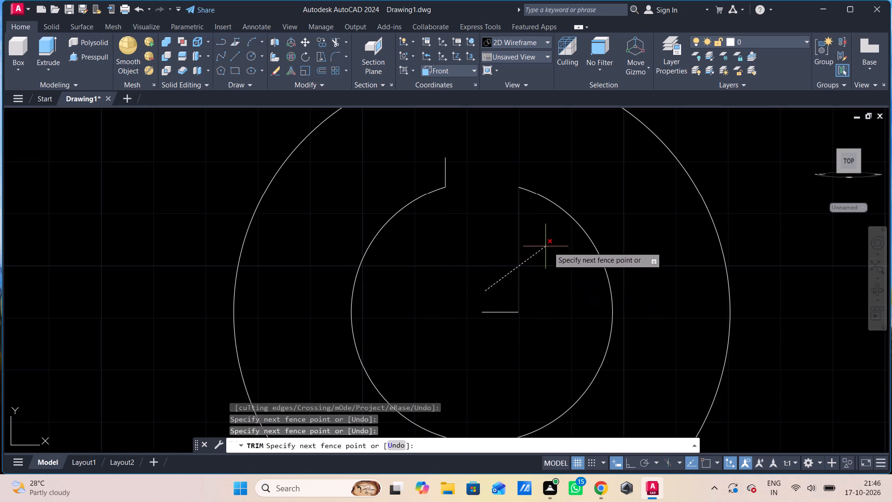
pyautogui.moveTo(555, 294); pyautogui.dragTo(551, 305)
pyautogui.click(495, 329)
pyautogui.click(499, 253)
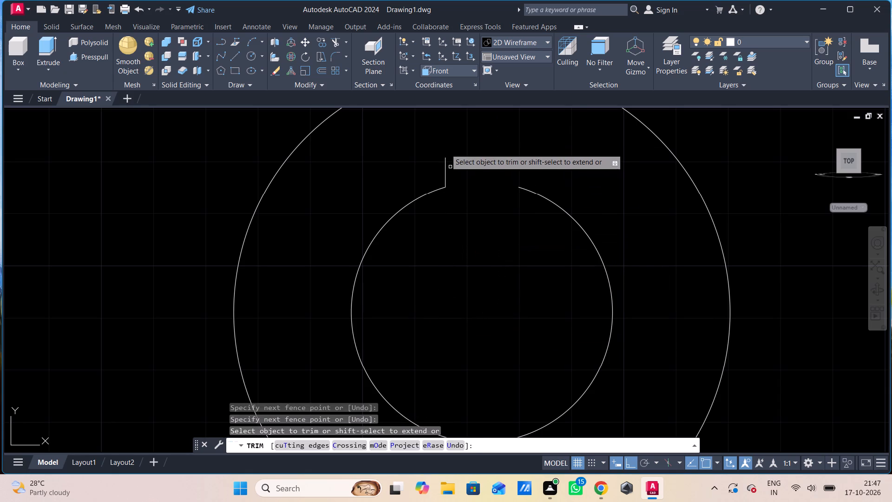
pyautogui.click(446, 149)
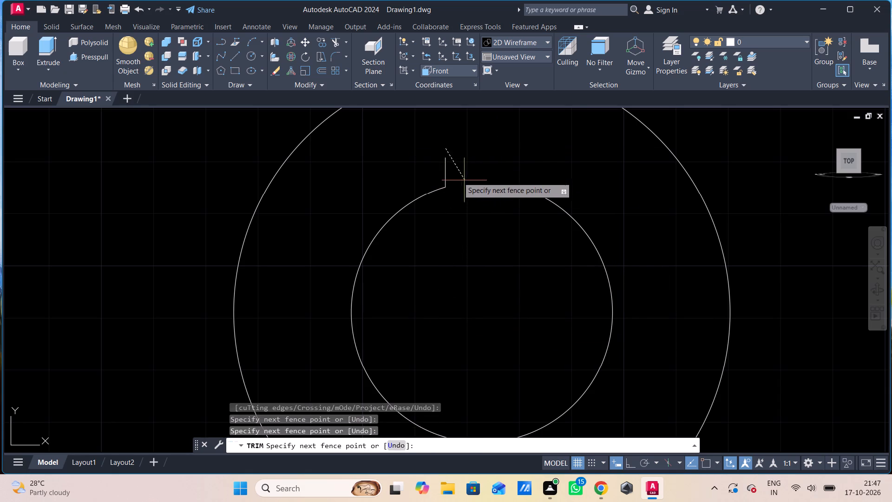
pyautogui.click(446, 168)
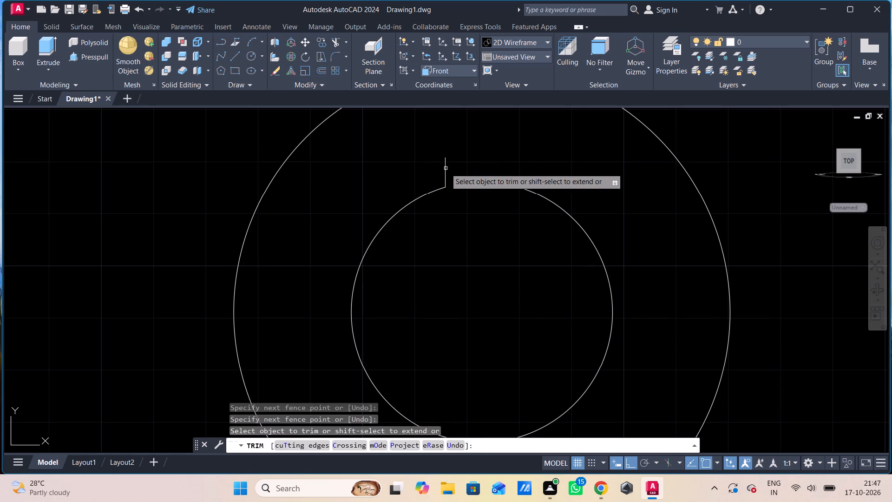
pyautogui.click(466, 168)
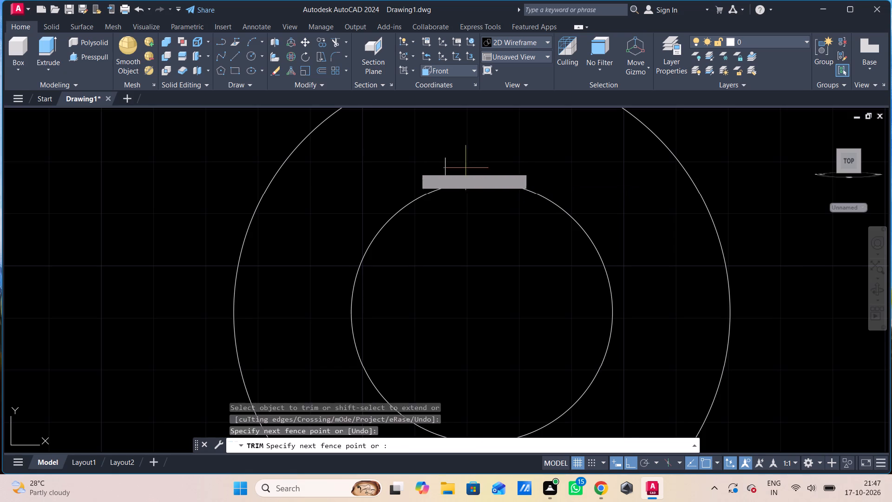
pyautogui.click(407, 168)
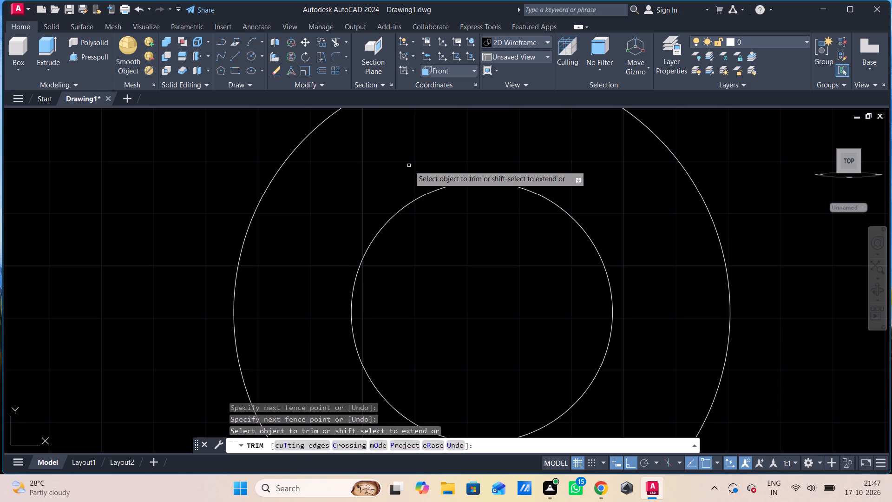
pyautogui.press('Escape')
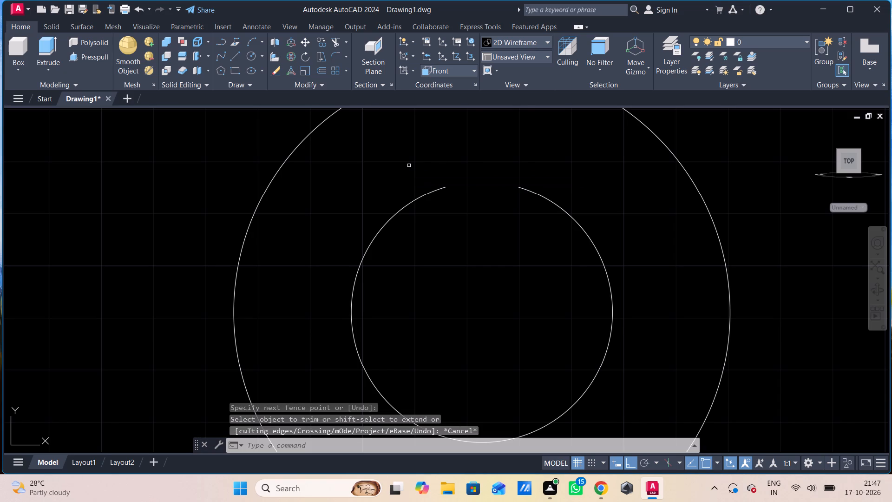
# Outline a notch over the inner circle's gap: 5 units up from the right arc end, 14 units left, and down to the left arc end.
pyautogui.press('l')
pyautogui.press('Return')
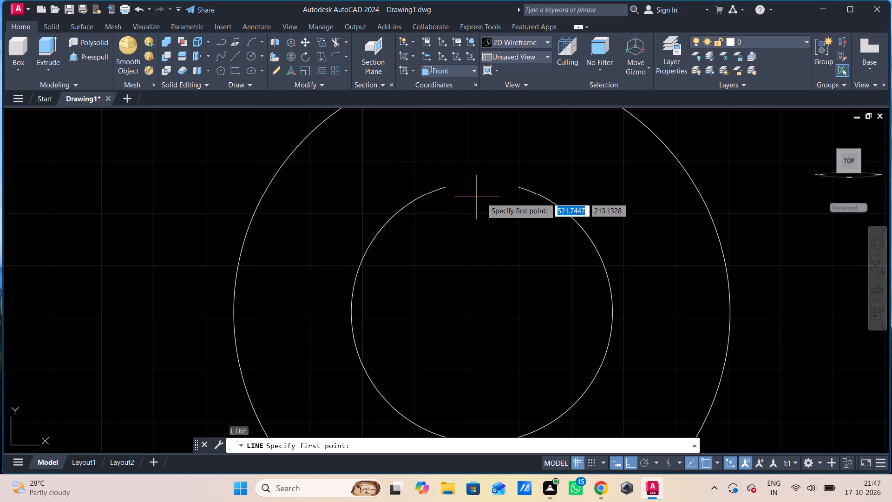
pyautogui.click(514, 187)
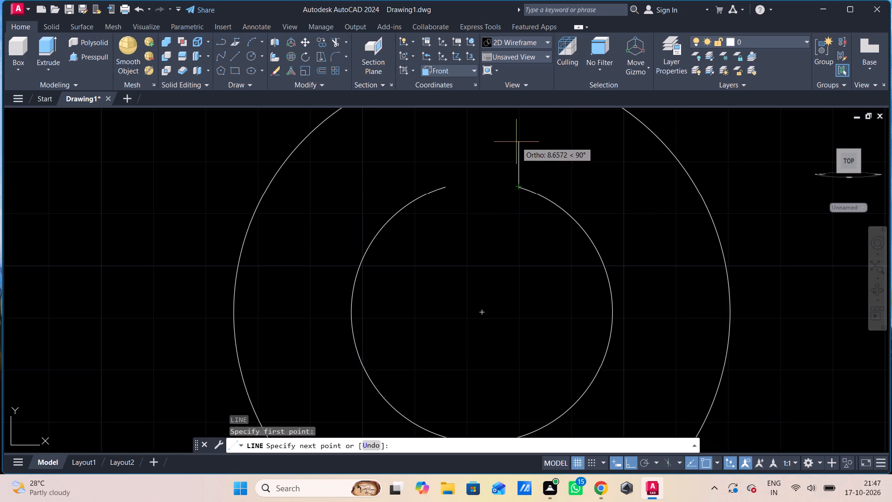
pyautogui.press('5')
pyautogui.press('Return')
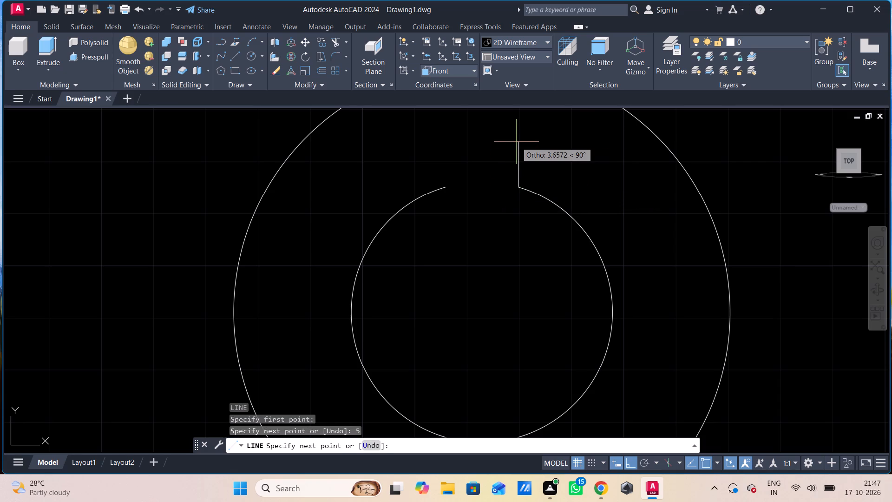
pyautogui.write('14')
pyautogui.press('Return')
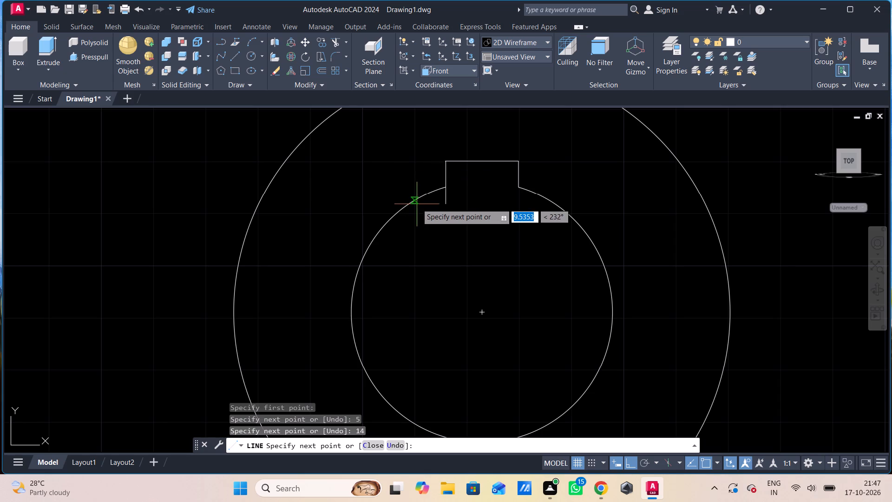
pyautogui.click(444, 185)
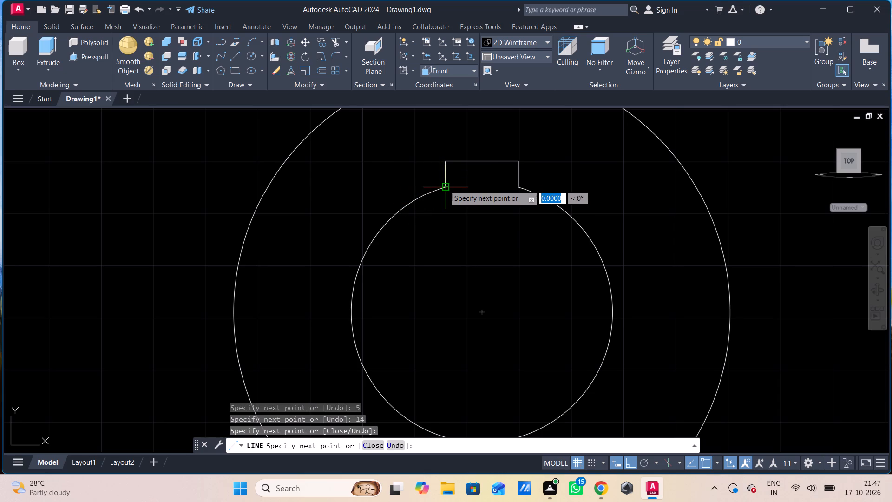
pyautogui.press('Escape')
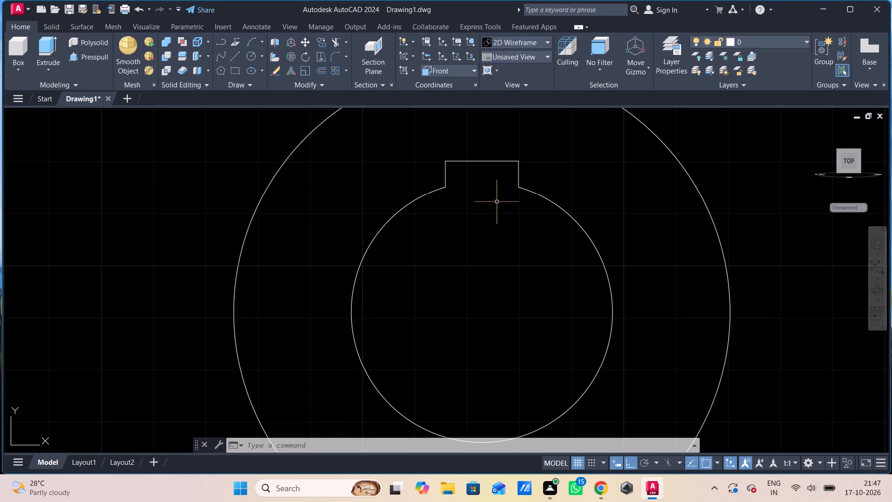
# Draw a 120-unit vertical line upward from the centre of the concentric circles.
pyautogui.scroll(-2, 497, 202)
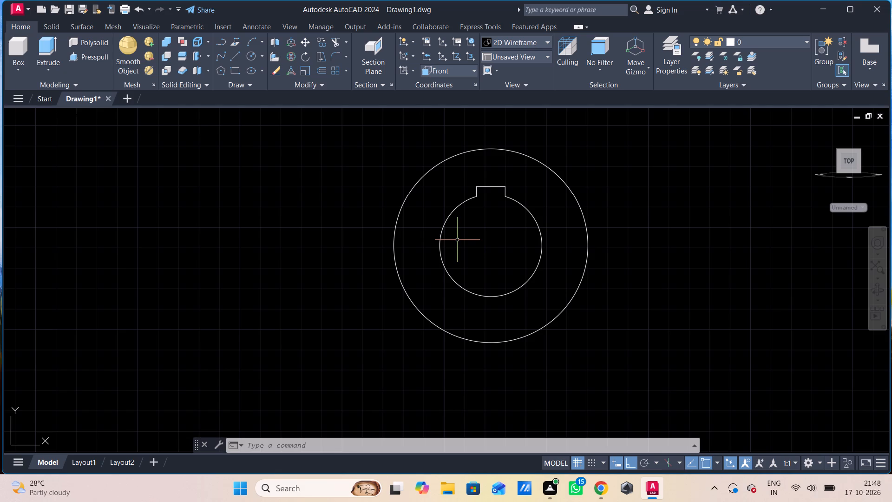
pyautogui.press('l')
pyautogui.press('Return')
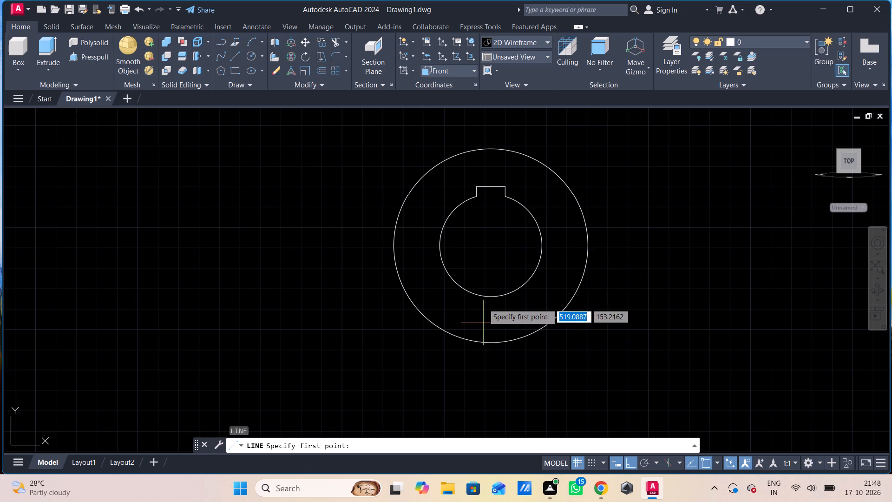
pyautogui.click(493, 243)
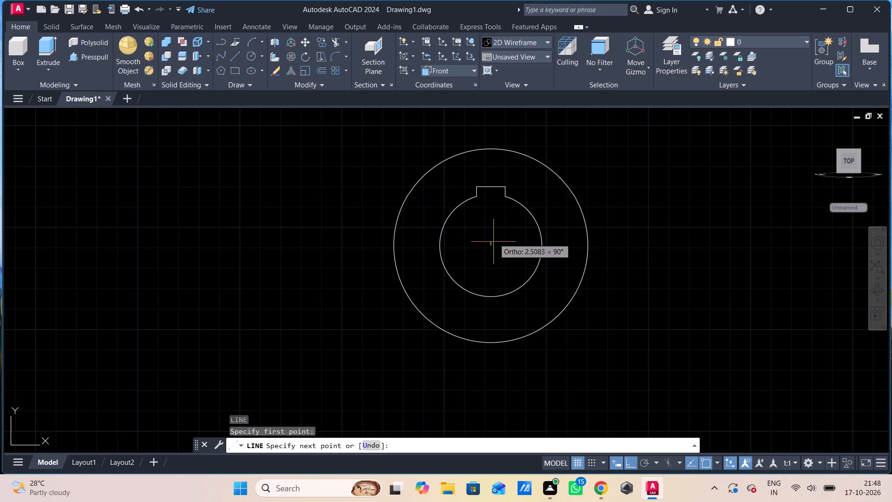
pyautogui.scroll(-1, 498, 223)
pyautogui.moveTo(500, 227); pyautogui.dragTo(498, 330, button='middle')
pyautogui.write('120')
pyautogui.press('Return')
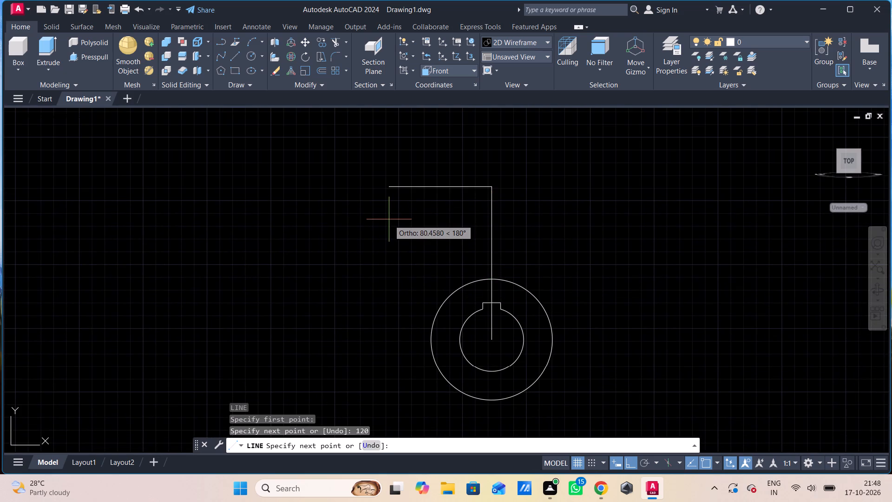
pyautogui.press('`')
pyautogui.press('Escape')
# Draw two concentric circles of radius 19 and 31.5 centred on the upper end of the 120-unit line.
pyautogui.write('c')
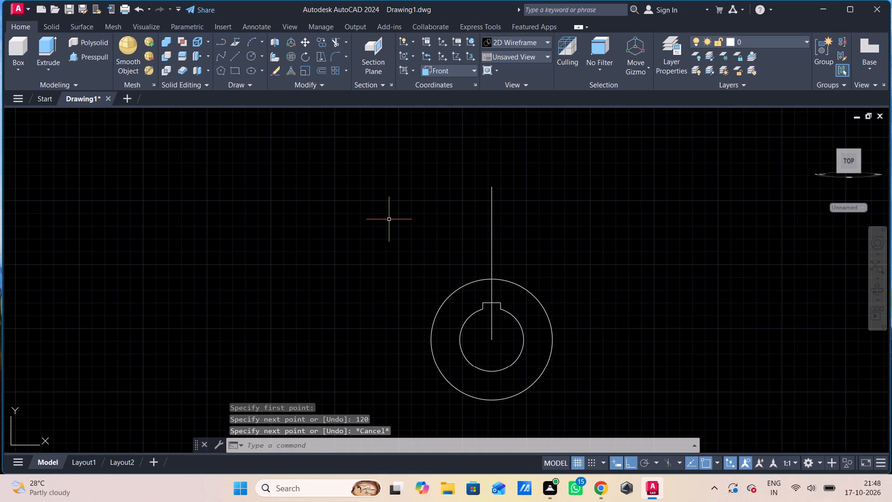
pyautogui.press('space')
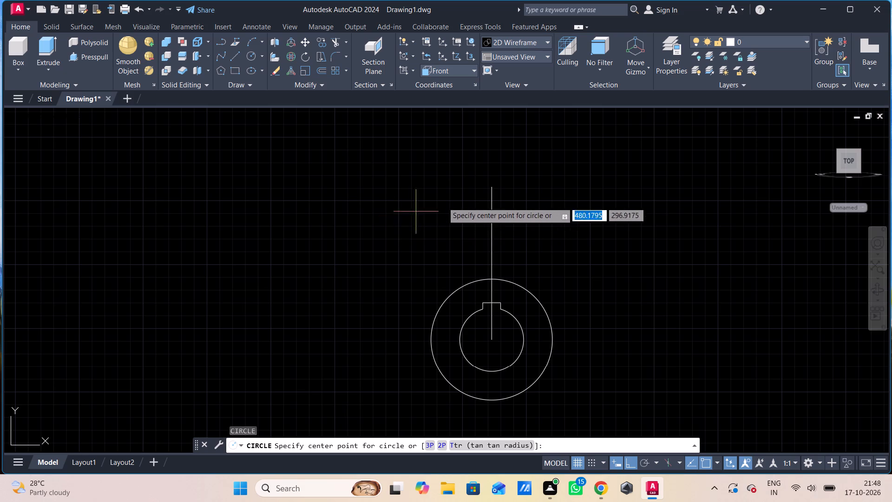
pyautogui.click(495, 188)
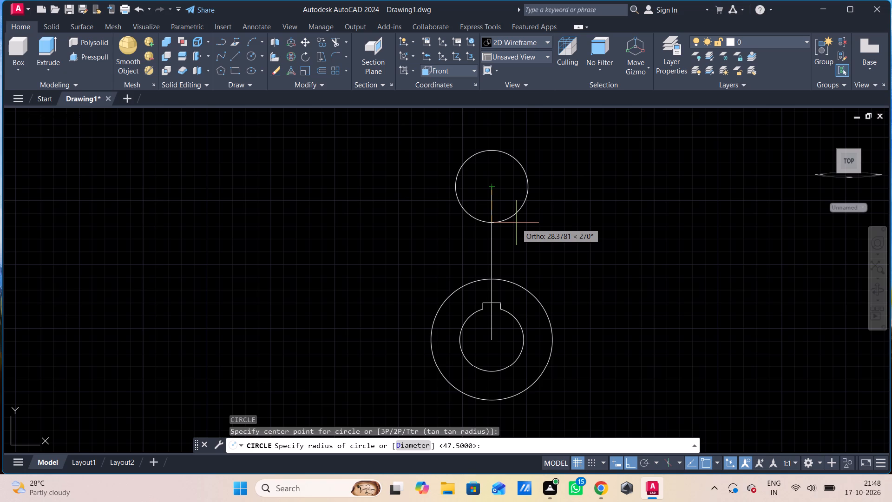
pyautogui.write('19')
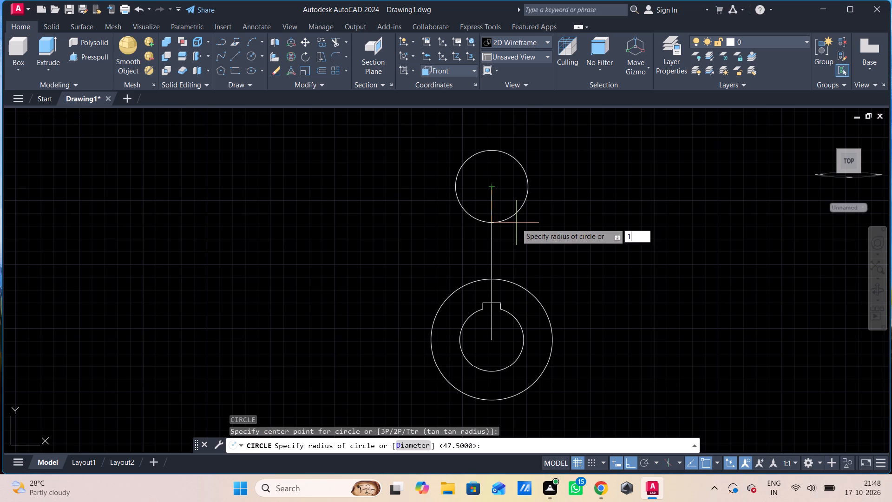
pyautogui.press('Return')
pyautogui.press('space')
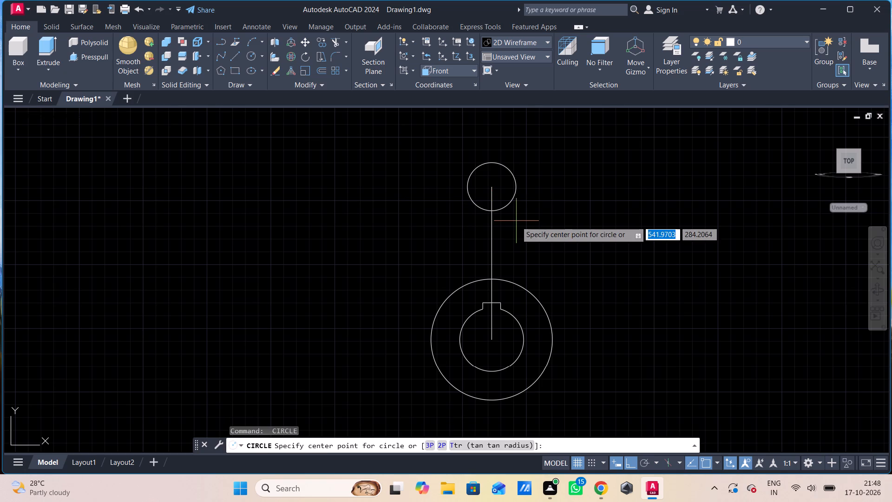
pyautogui.click(493, 188)
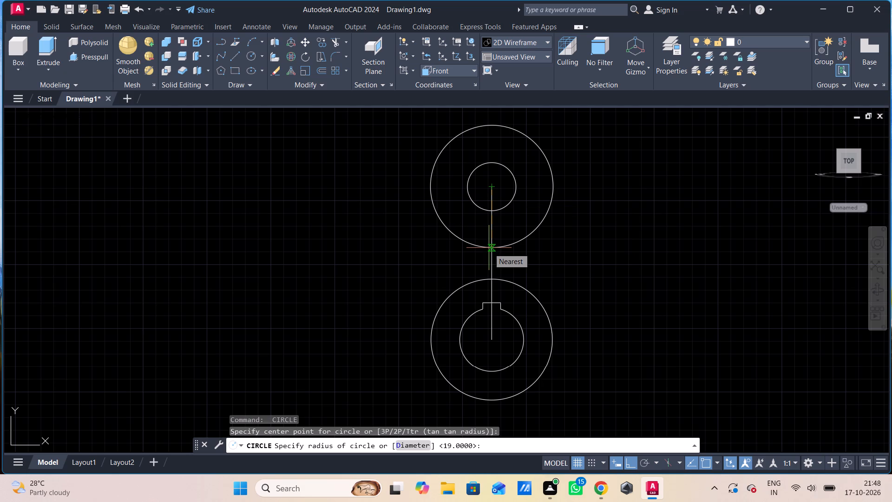
pyautogui.write('31.5')
pyautogui.press('Return')
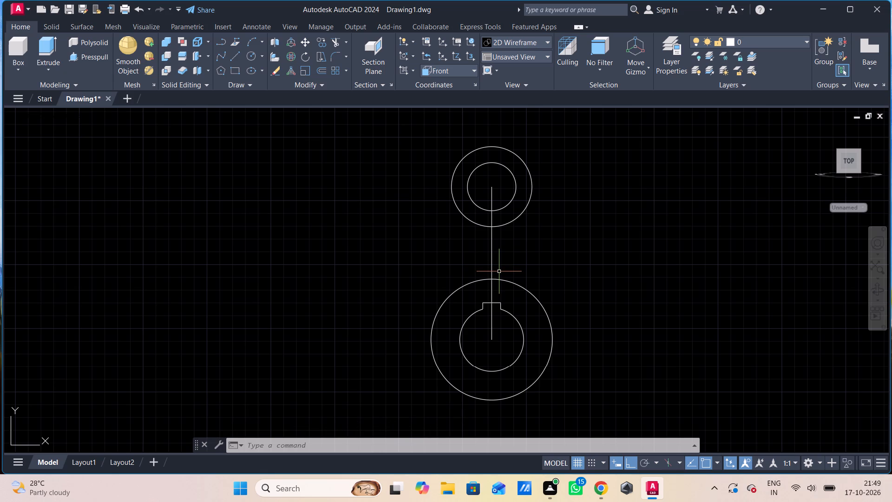
# Draw a side line from the large lower circle's right quadrant to the right edge of the radius 31.5 circle.
pyautogui.press('l')
pyautogui.press('Return')
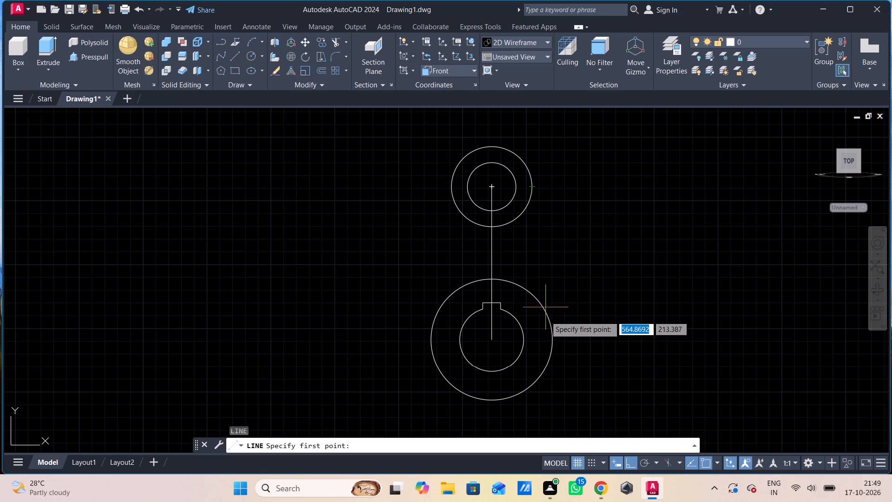
pyautogui.click(551, 342)
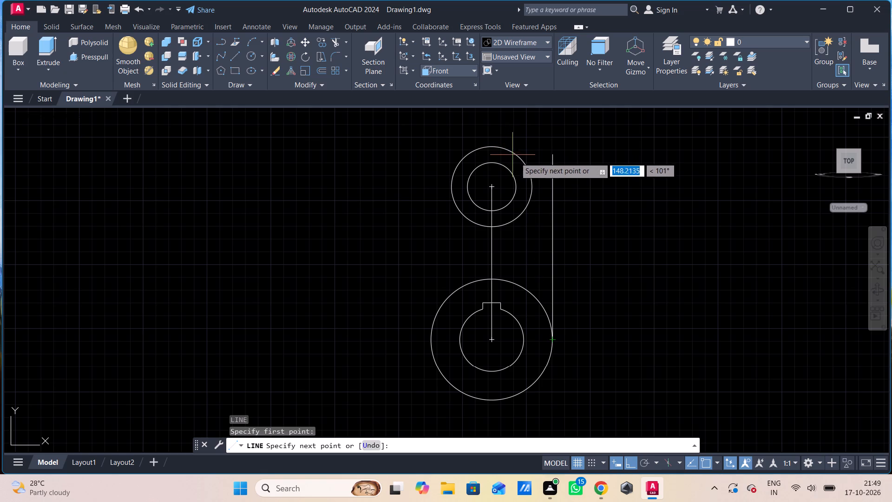
pyautogui.click(529, 183)
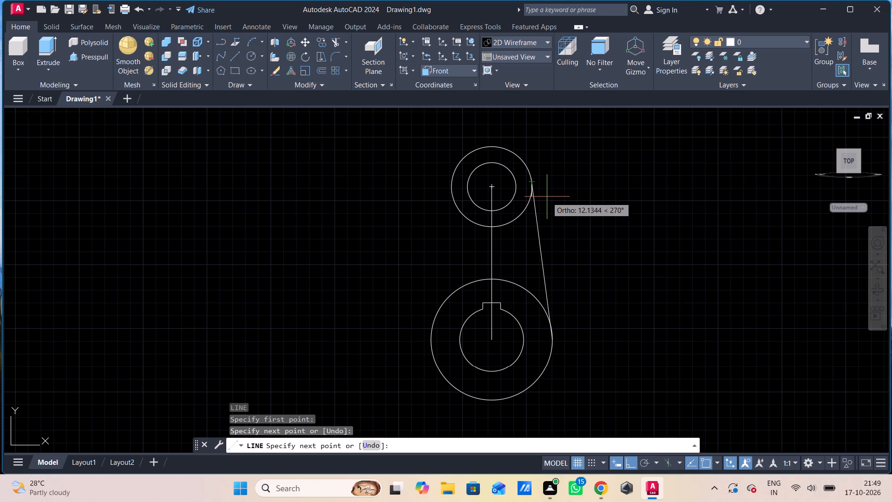
pyautogui.press('Escape')
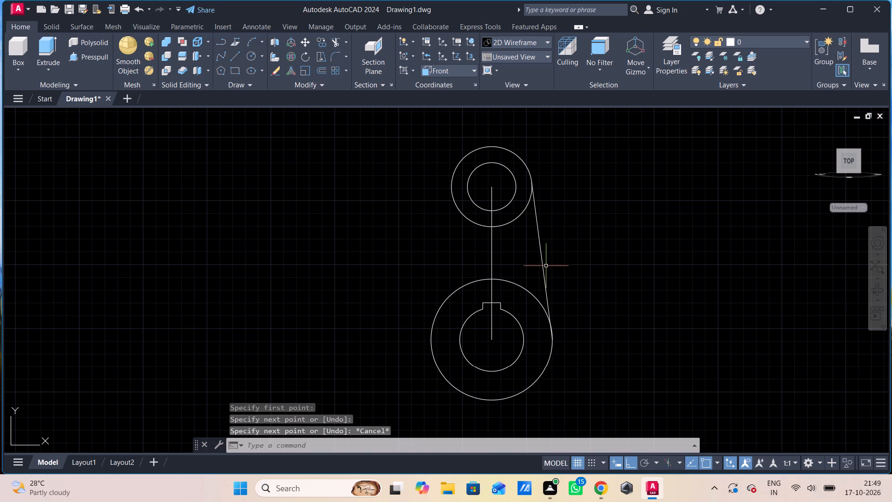
# Stretch the side line's ends onto the right quadrants of the large lower circle and the radius 31.5 upper circle.
pyautogui.click(544, 270)
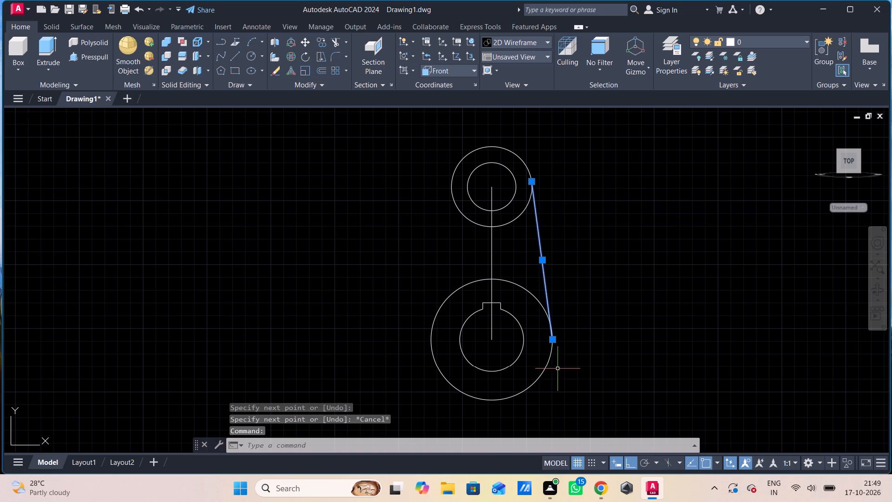
pyautogui.click(550, 343)
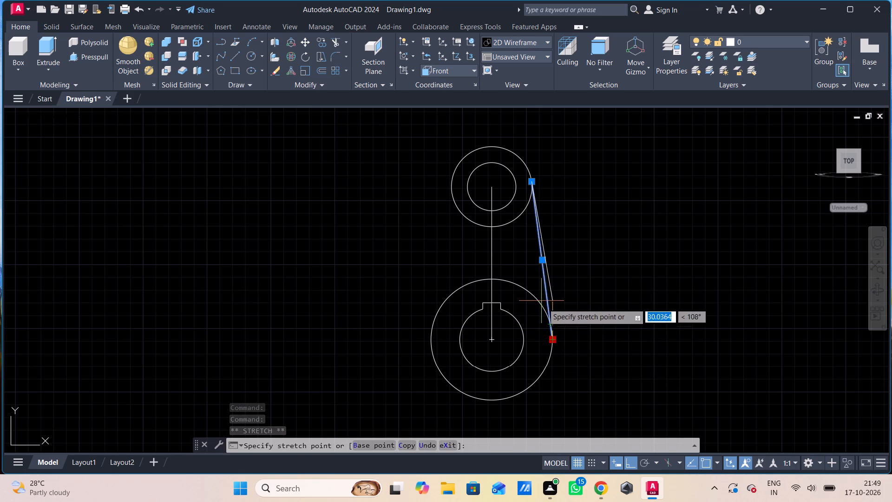
pyautogui.click(549, 345)
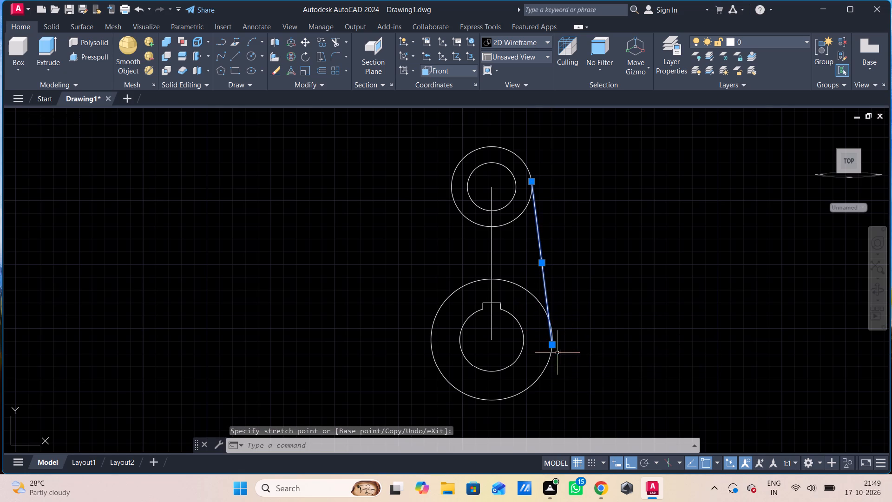
pyautogui.scroll(3, 564, 317)
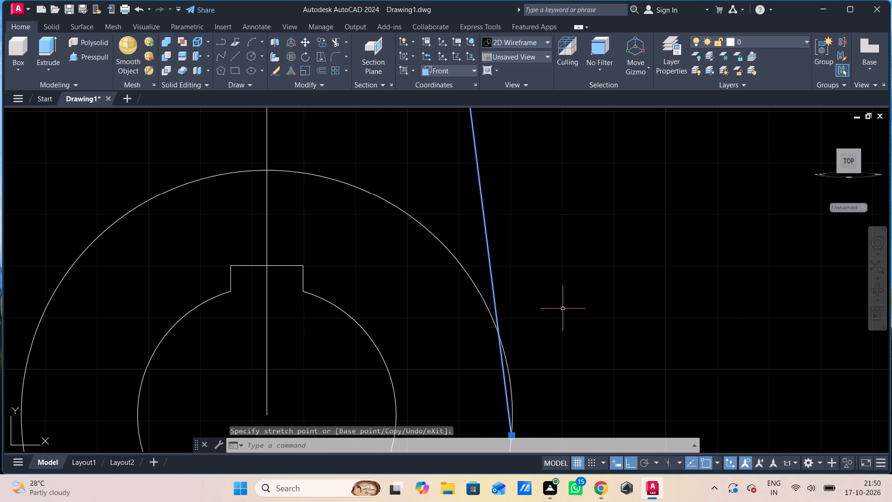
pyautogui.scroll(-3, 561, 309)
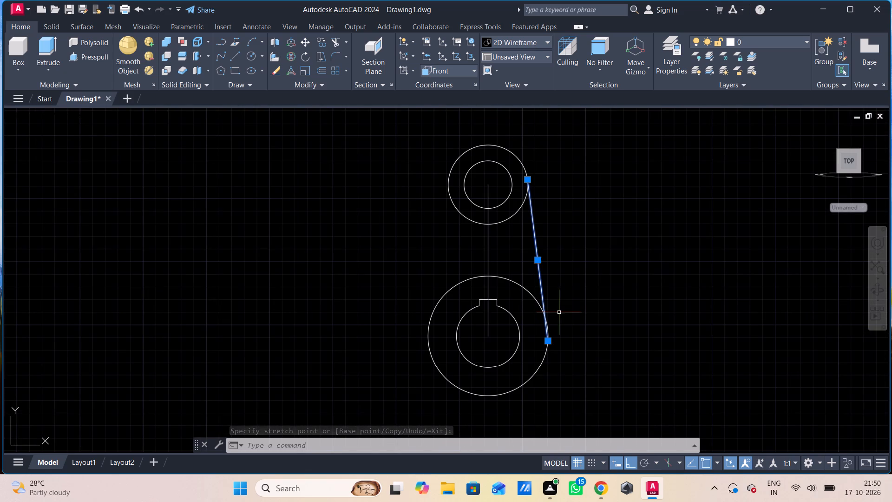
pyautogui.click(544, 339)
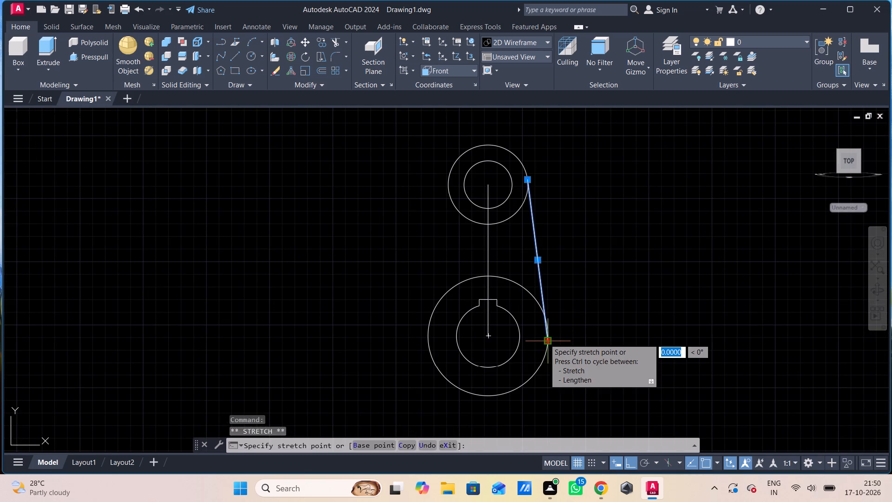
pyautogui.click(544, 336)
pyautogui.scroll(3, 562, 309)
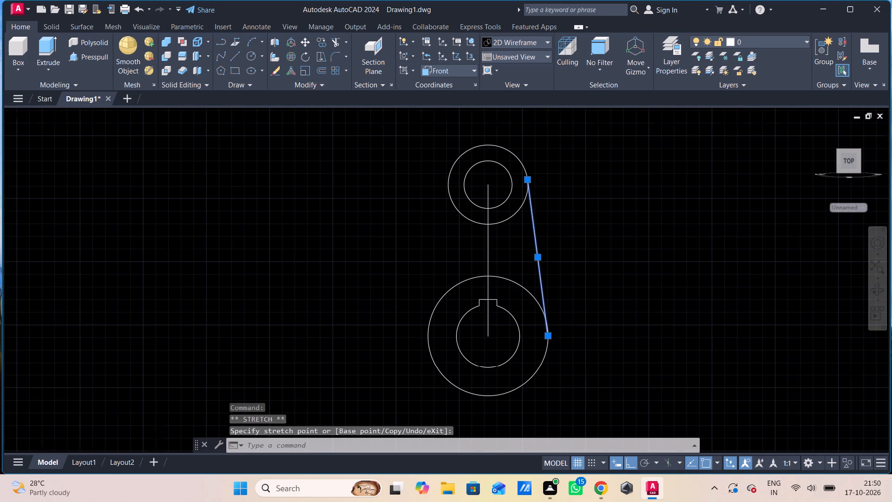
pyautogui.scroll(-2, 520, 334)
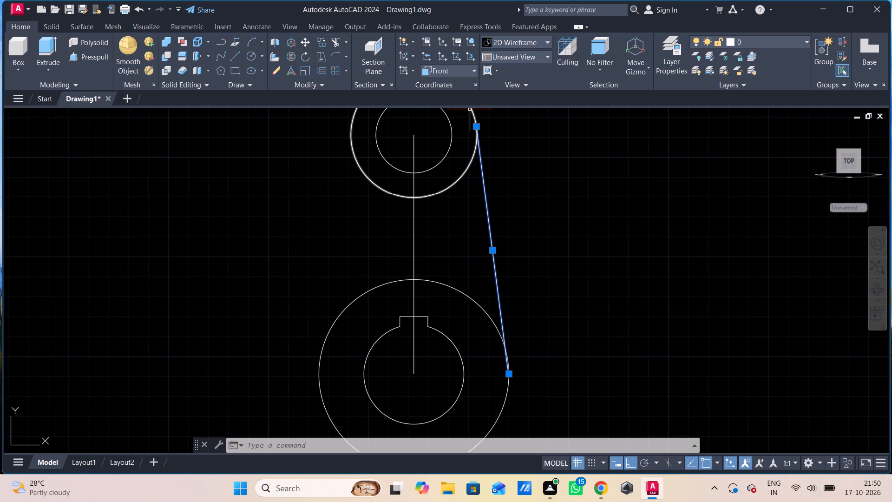
pyautogui.click(477, 125)
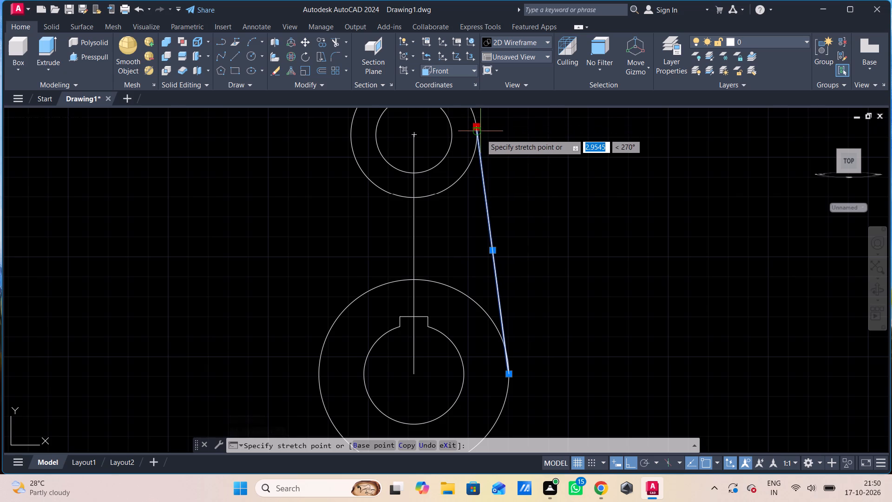
pyautogui.click(481, 134)
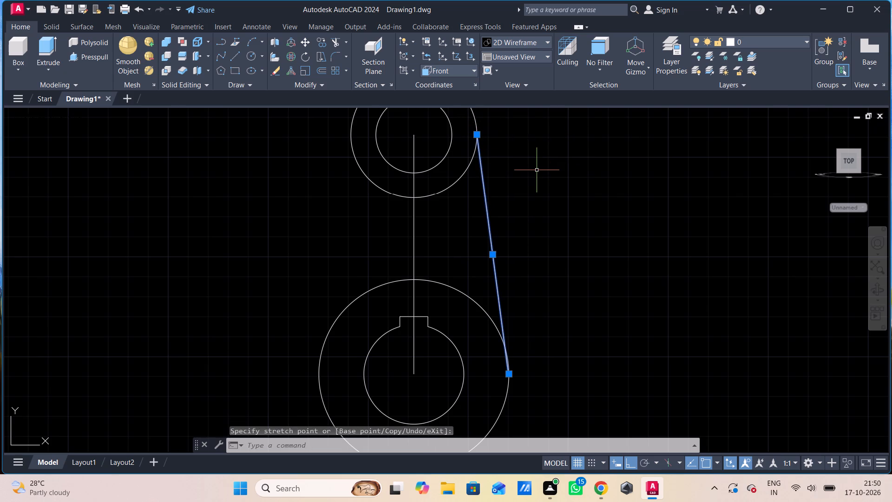
pyautogui.press('Escape')
# Draw the other side line from the left quadrant of the radius 31.5 circle to the large lower circle's left quadrant.
pyautogui.press('l')
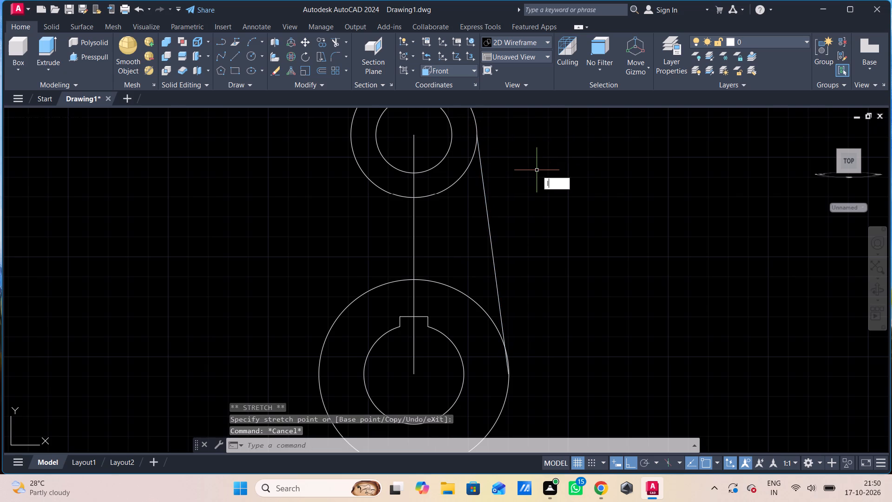
pyautogui.press('space')
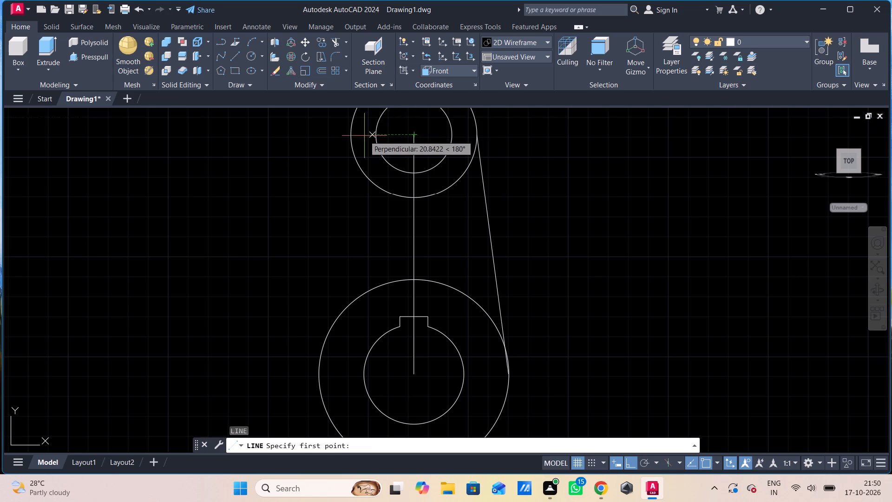
pyautogui.click(349, 138)
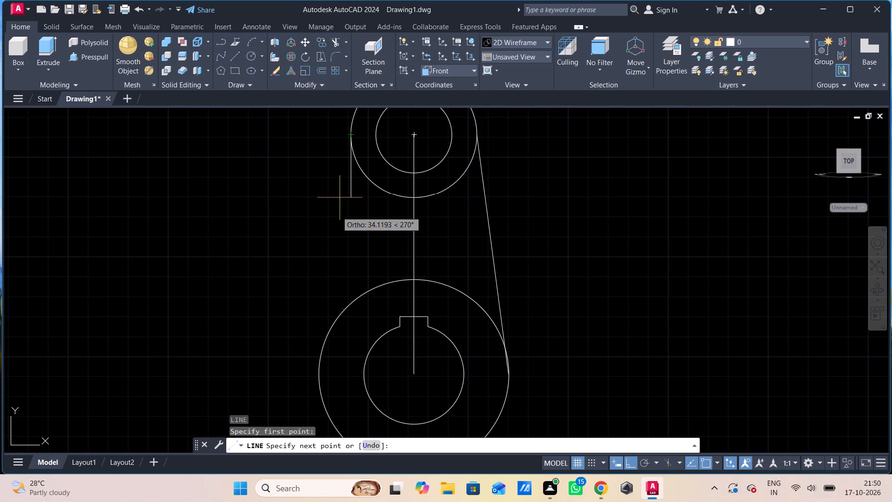
pyautogui.click(318, 375)
pyautogui.press('Escape')
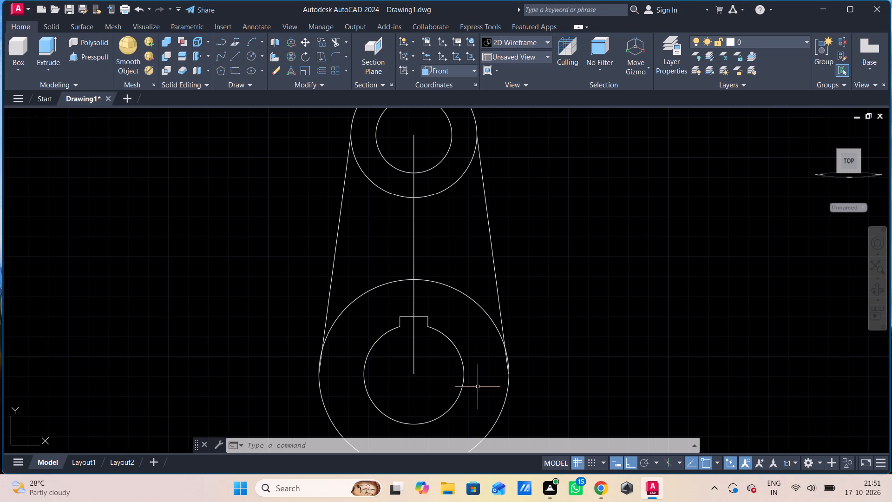
# Delete the vertical centre line joining the centres of the upper and lower circles.
pyautogui.click(423, 230)
pyautogui.click(380, 247)
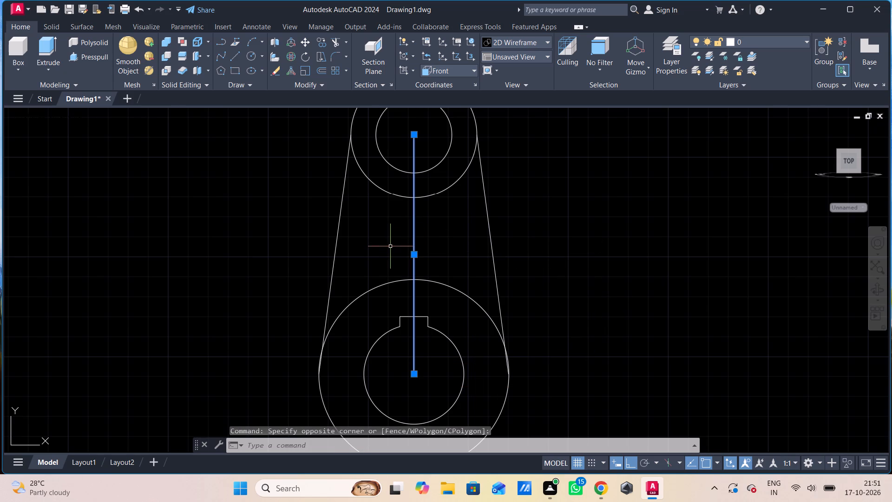
pyautogui.press('Delete')
# Presspull the lower boss ring between the notched inner outline and the large outer circle.
pyautogui.scroll(-1, 428, 237)
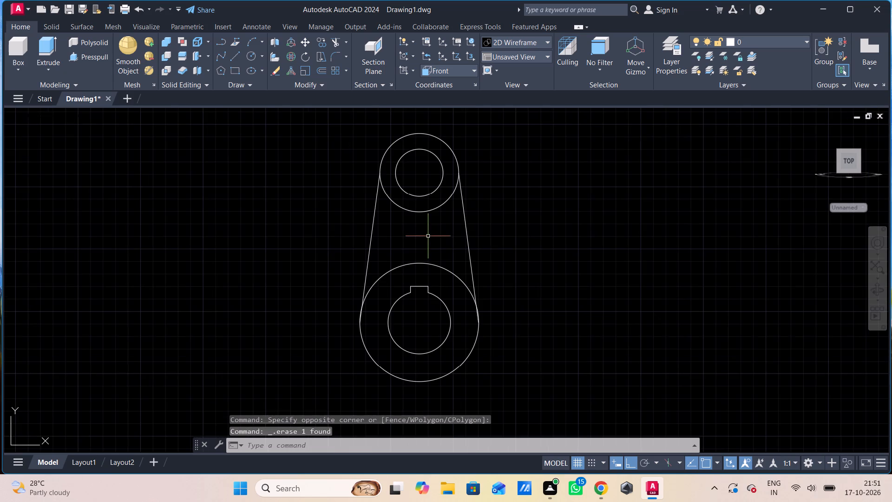
pyautogui.keyDown('shift'); pyautogui.moveTo(549, 240); pyautogui.dragTo(531, 244, button='middle'); pyautogui.keyUp('shift')
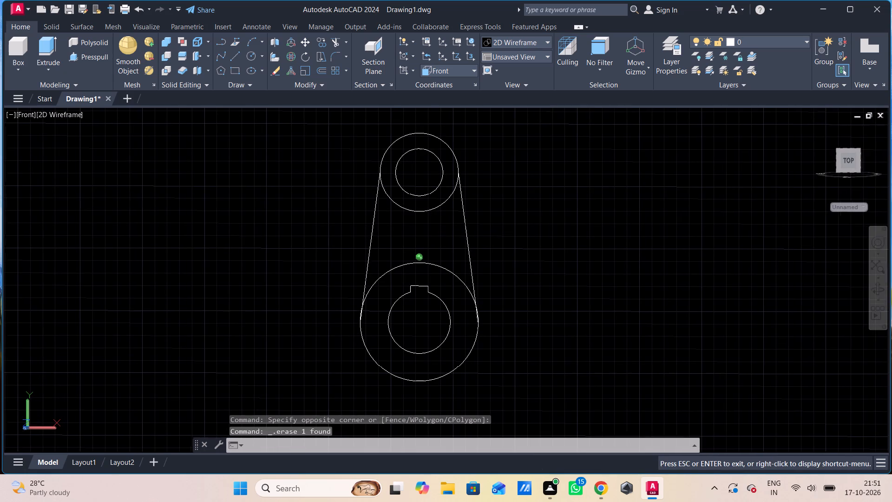
pyautogui.keyDown('shift'); pyautogui.moveTo(531, 244); pyautogui.dragTo(505, 250, button='middle'); pyautogui.keyUp('shift')
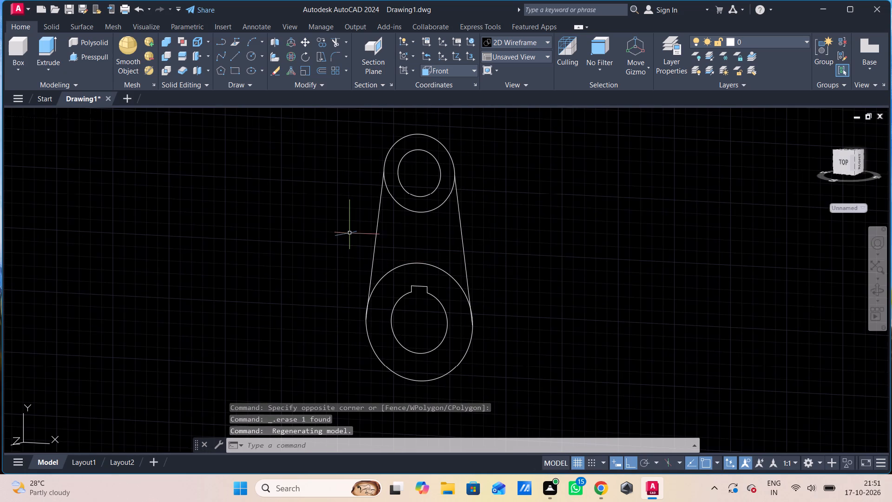
pyautogui.click(66, 62)
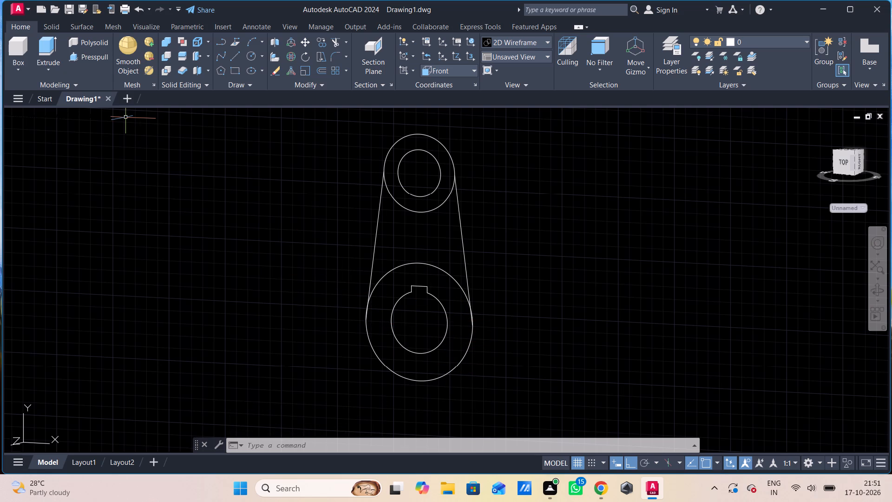
pyautogui.click(80, 53)
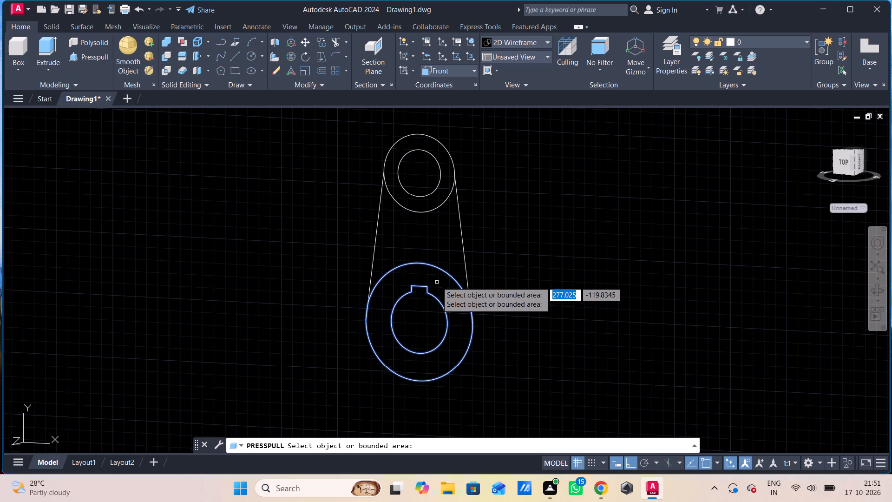
pyautogui.keyDown('shift'); pyautogui.moveTo(437, 278); pyautogui.dragTo(442, 279, button='right'); pyautogui.keyUp('shift')
pyautogui.keyDown('shift'); pyautogui.middleClick(440, 279); pyautogui.keyUp('shift')
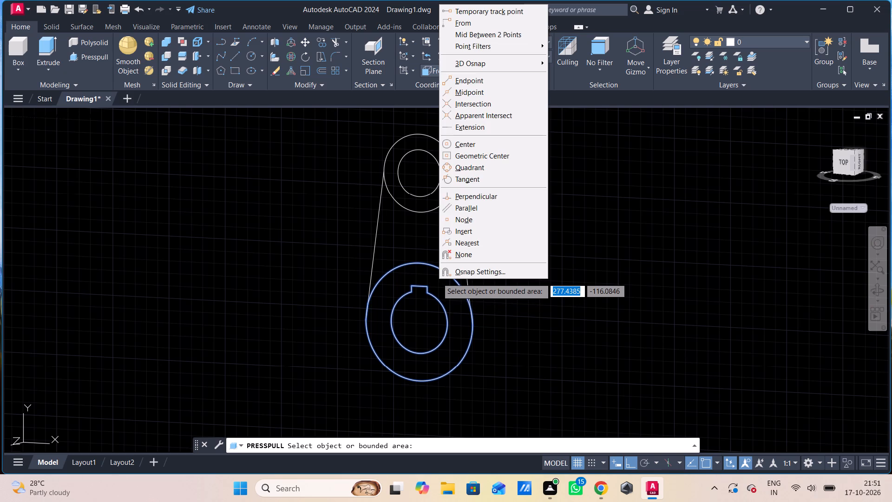
pyautogui.press('Escape')
pyautogui.keyDown('shift'); pyautogui.moveTo(440, 281); pyautogui.dragTo(421, 290, button='middle'); pyautogui.keyUp('shift')
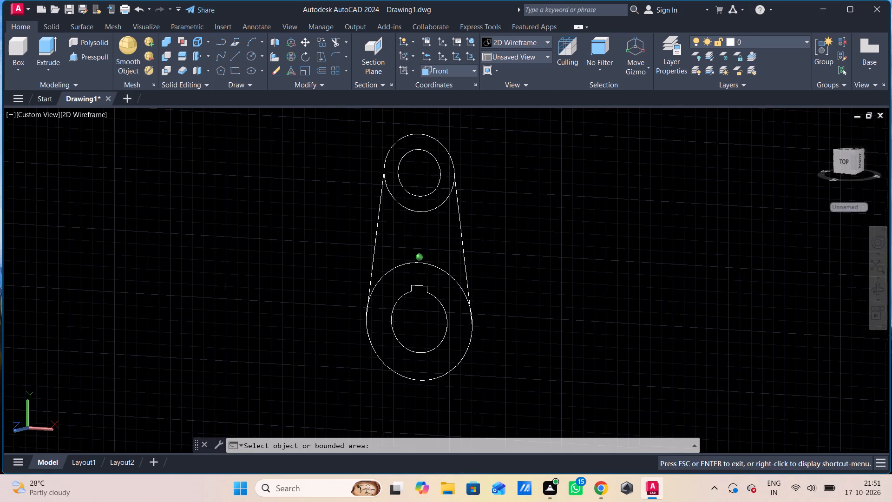
pyautogui.keyDown('shift'); pyautogui.moveTo(421, 290); pyautogui.dragTo(413, 292, button='middle'); pyautogui.keyUp('shift')
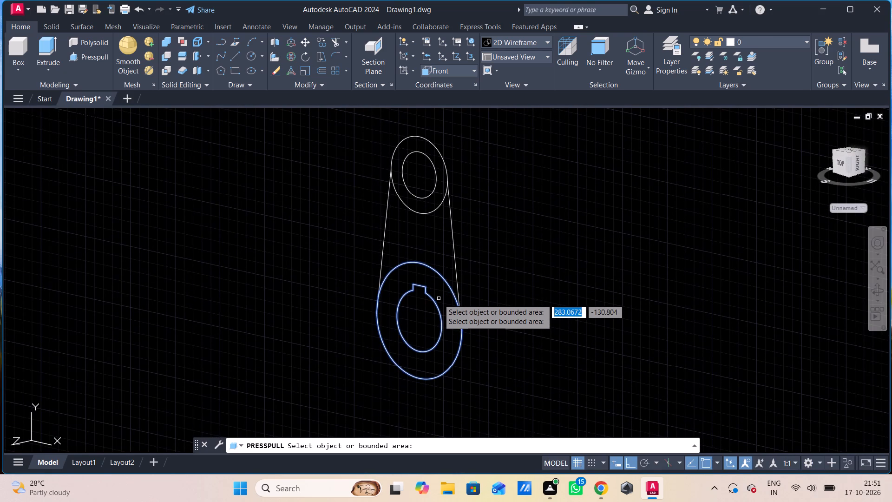
pyautogui.click(439, 299)
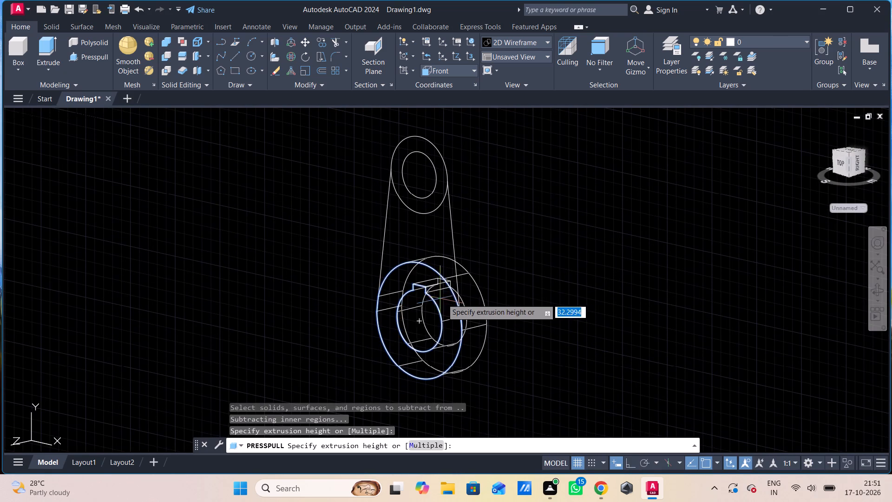
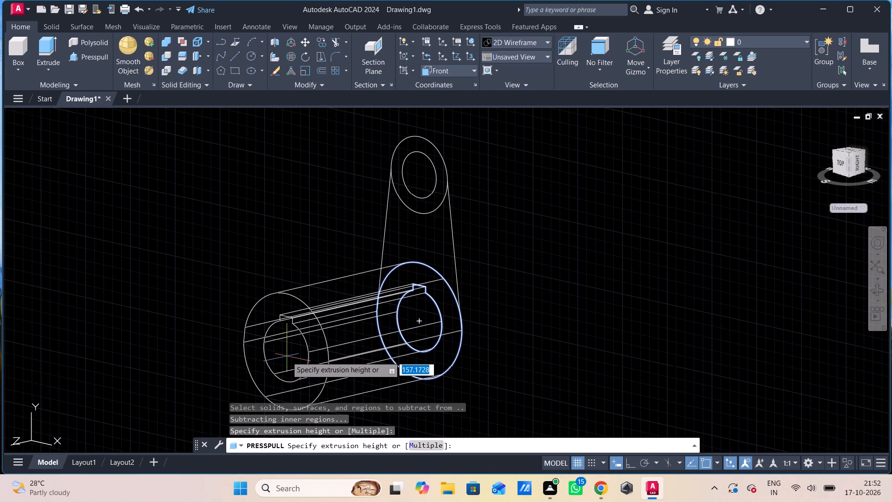
# Set the extrusion height of the lower notched boss ring to 50.
pyautogui.write('50')
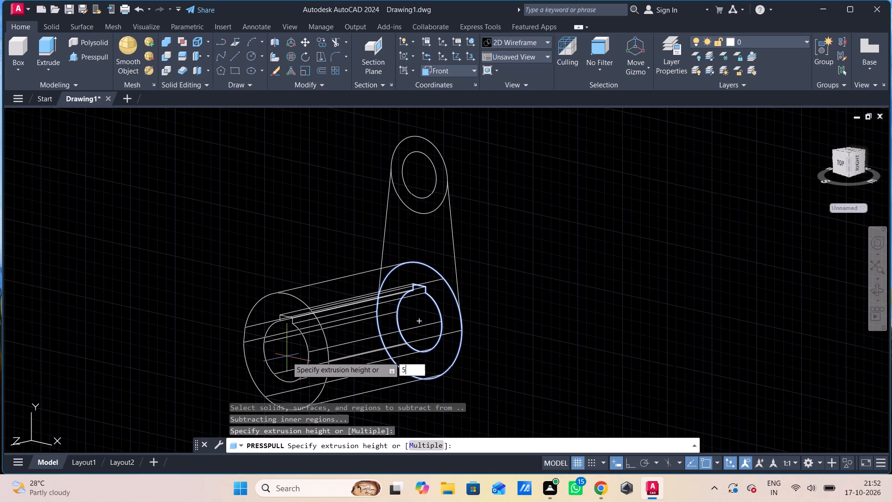
pyautogui.press('Return')
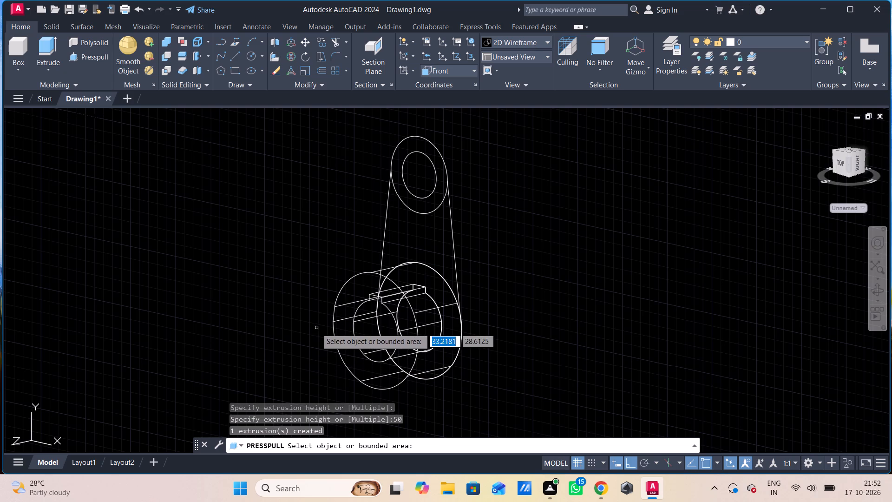
# Presspull the web area between the side lines and the two bosses to a height of 22.
pyautogui.click(413, 229)
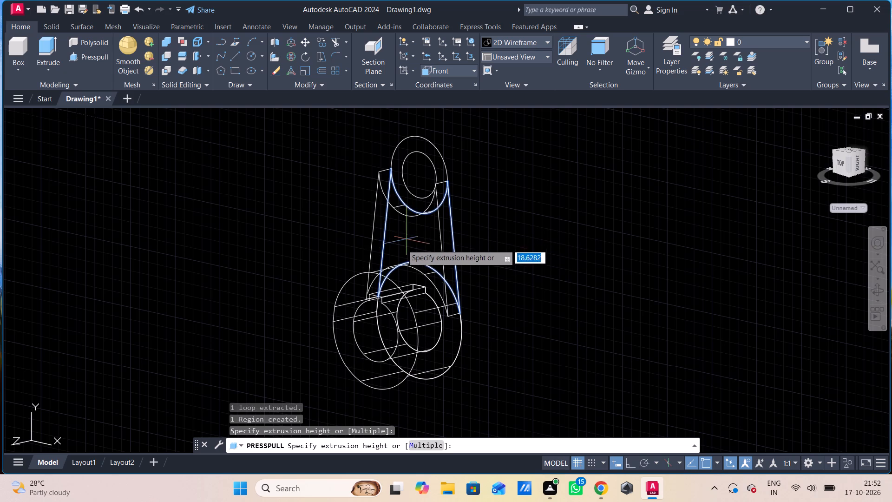
pyautogui.write('22')
pyautogui.press('Return')
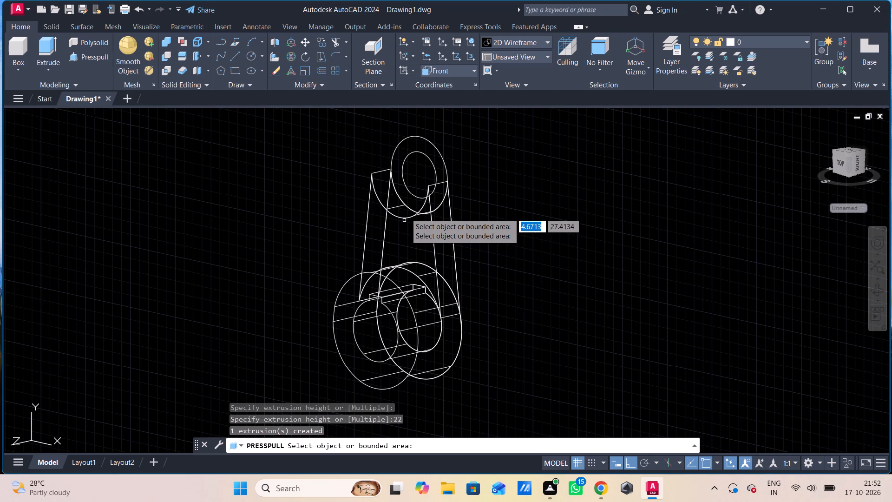
# Presspull the upper boss ring between its two concentric circles to a height of 38.
pyautogui.click(433, 151)
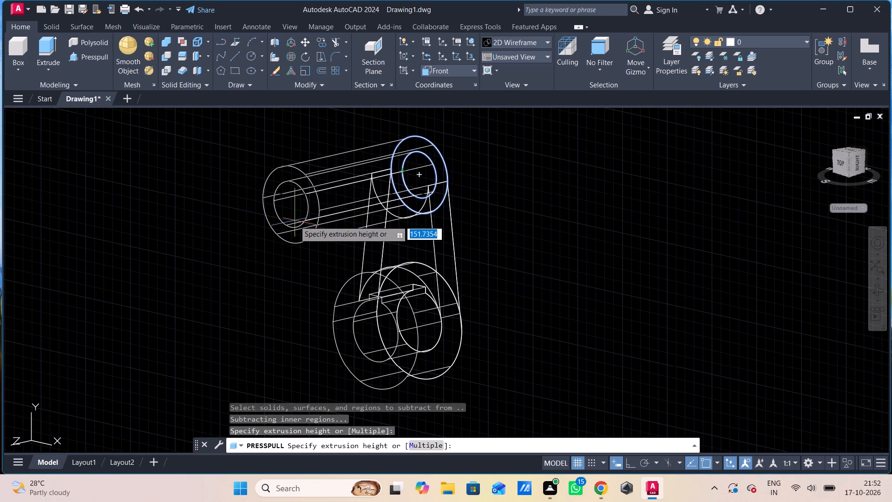
pyautogui.write('38')
pyautogui.press('Return')
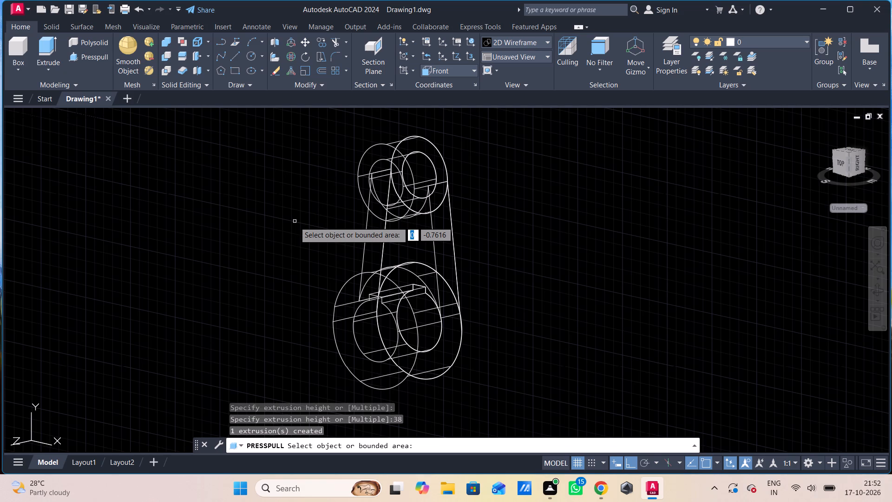
pyautogui.press('Escape')
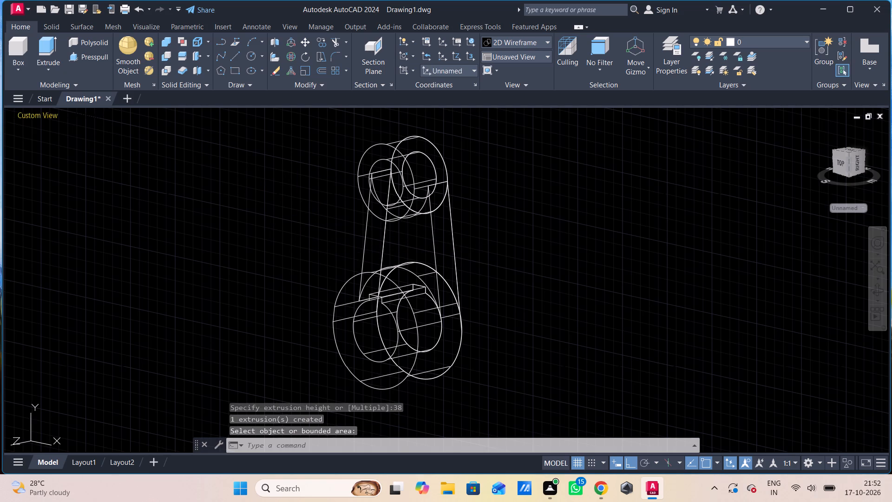
# Switch the visual style to Shades of Gray and view the link from an angle.
pyautogui.click(75, 113)
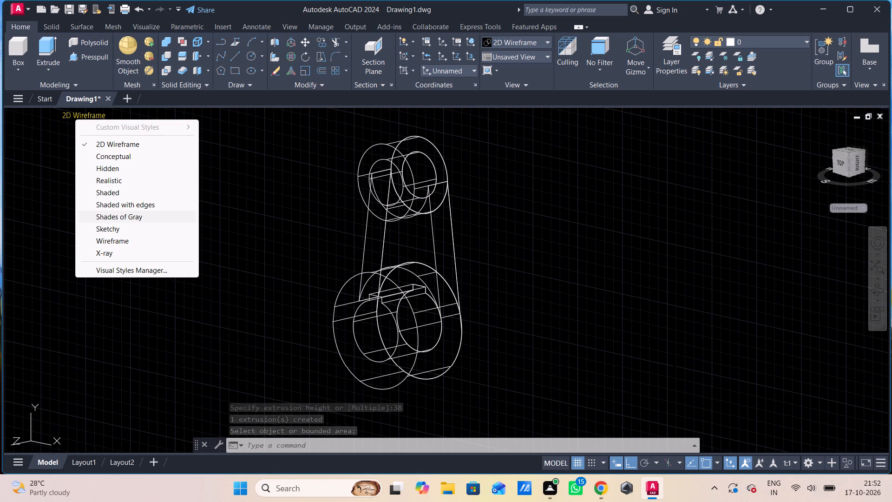
pyautogui.click(99, 218)
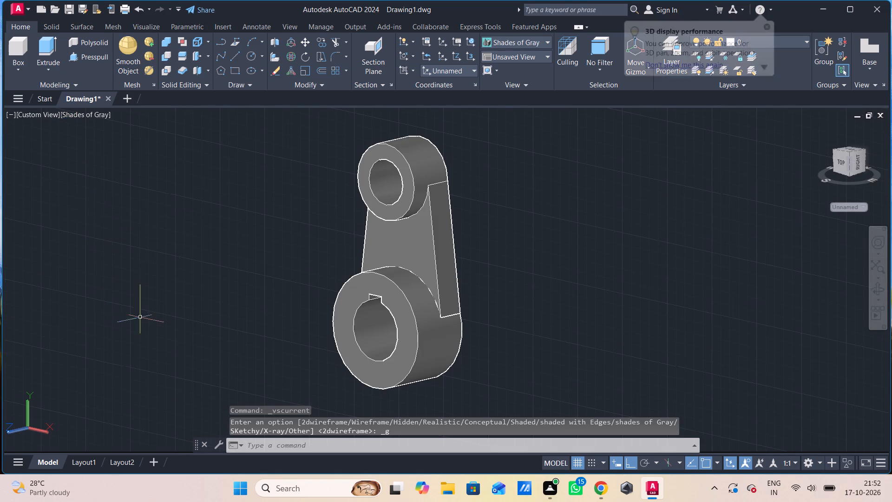
pyautogui.keyDown('shift'); pyautogui.moveTo(184, 317); pyautogui.dragTo(216, 328, button='middle'); pyautogui.keyUp('shift')
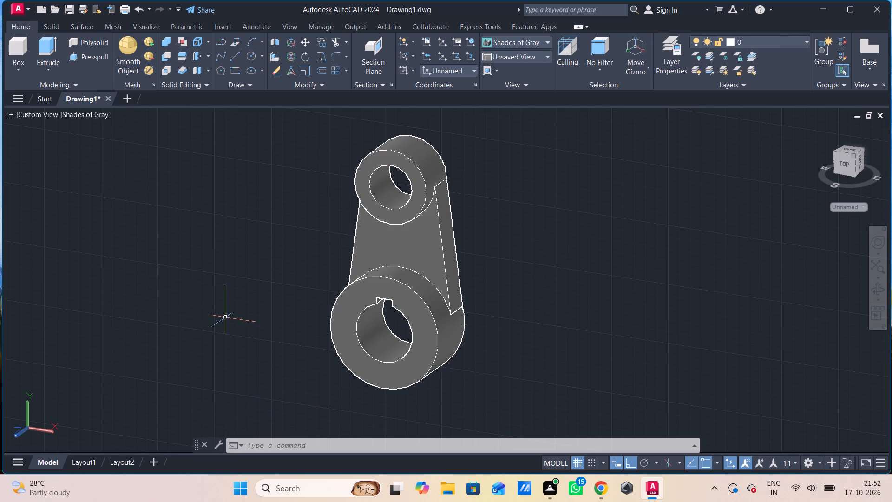
# Draw a line from the lower boss's front-face top quadrant to the bottom quadrant of the upper boss's front face.
pyautogui.press('l')
pyautogui.press('Return')
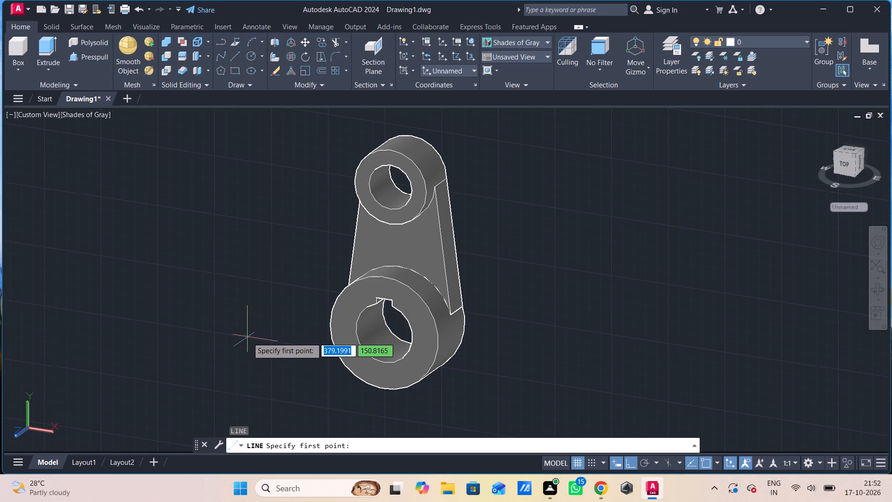
pyautogui.keyDown('shift'); pyautogui.moveTo(323, 340); pyautogui.dragTo(270, 345, button='middle'); pyautogui.keyUp('shift')
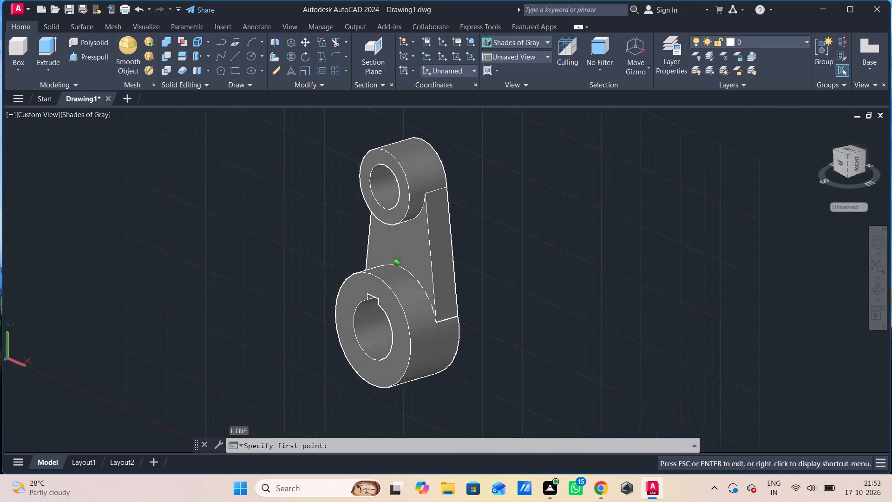
pyautogui.keyDown('shift'); pyautogui.moveTo(270, 345); pyautogui.dragTo(301, 343, button='middle'); pyautogui.keyUp('shift')
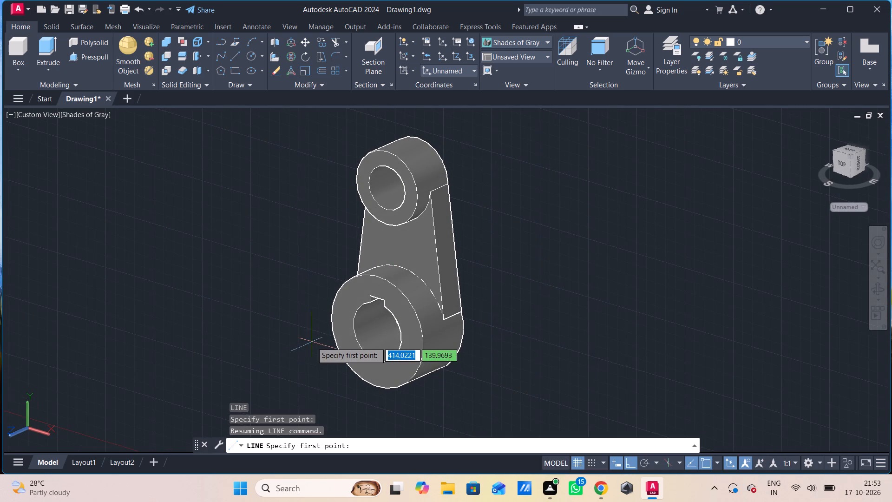
pyautogui.keyDown('shift'); pyautogui.moveTo(339, 318); pyautogui.dragTo(374, 307, button='middle'); pyautogui.keyUp('shift')
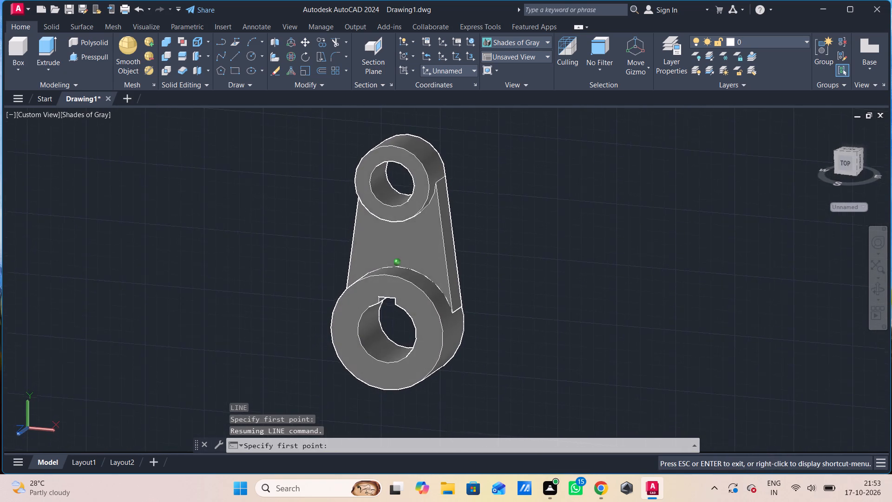
pyautogui.keyDown('shift'); pyautogui.moveTo(374, 307); pyautogui.dragTo(397, 308, button='middle'); pyautogui.keyUp('shift')
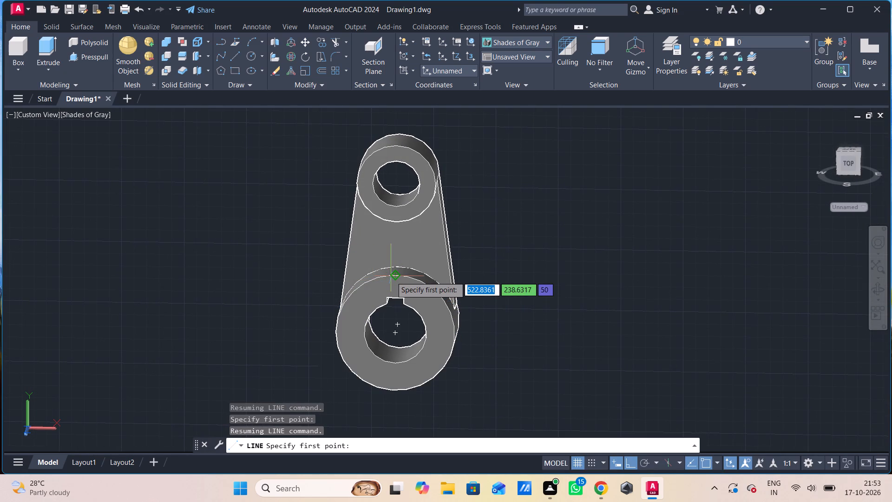
pyautogui.click(392, 277)
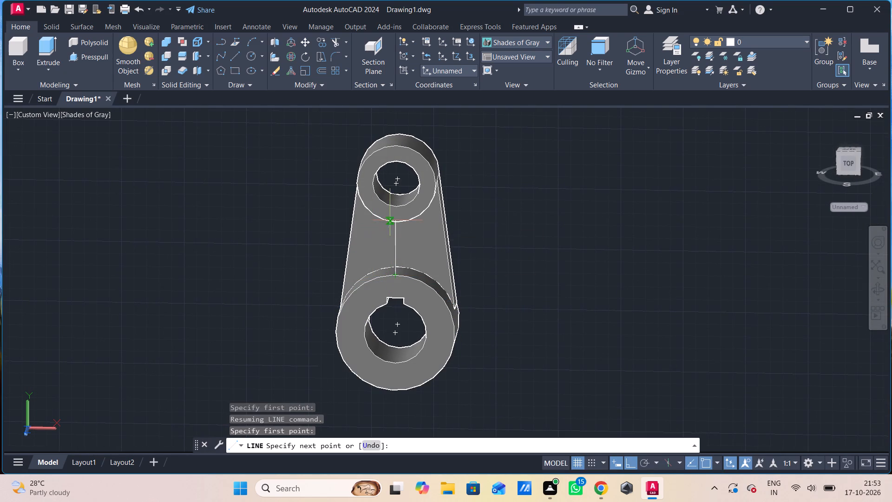
pyautogui.click(398, 224)
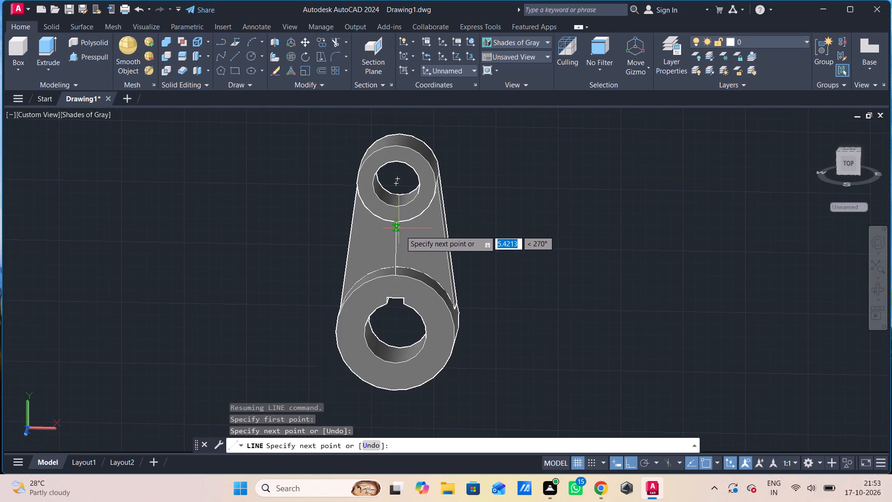
pyautogui.keyDown('shift'); pyautogui.moveTo(401, 231); pyautogui.dragTo(317, 245, button='middle'); pyautogui.keyUp('shift')
pyautogui.keyDown('shift'); pyautogui.scroll(-1, 401, 231); pyautogui.keyUp('shift')
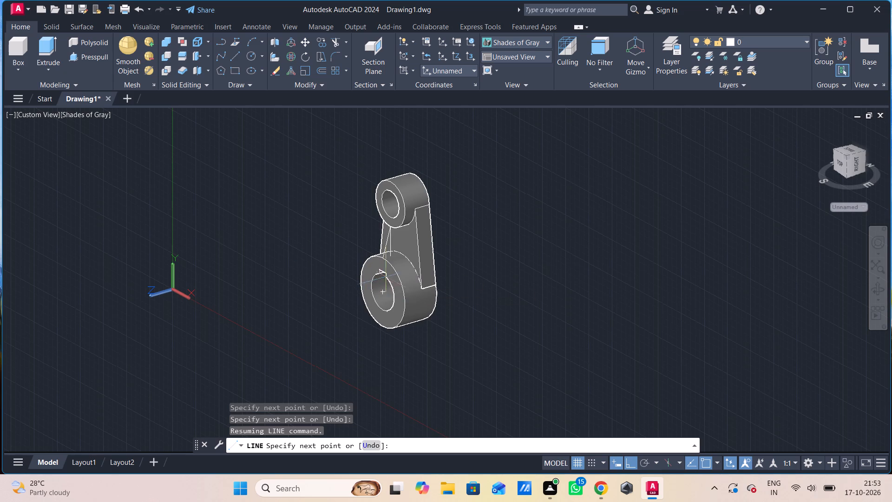
pyautogui.scroll(2, 400, 261)
pyautogui.scroll(2, 382, 228)
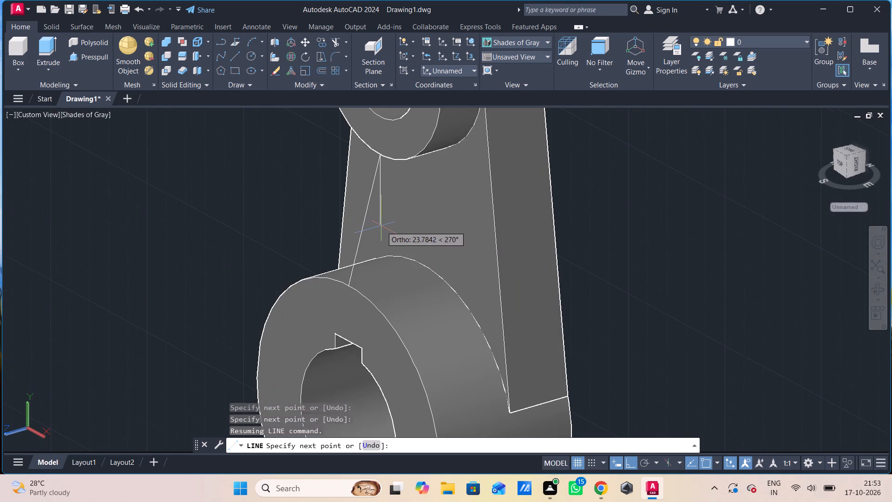
pyautogui.press('Escape')
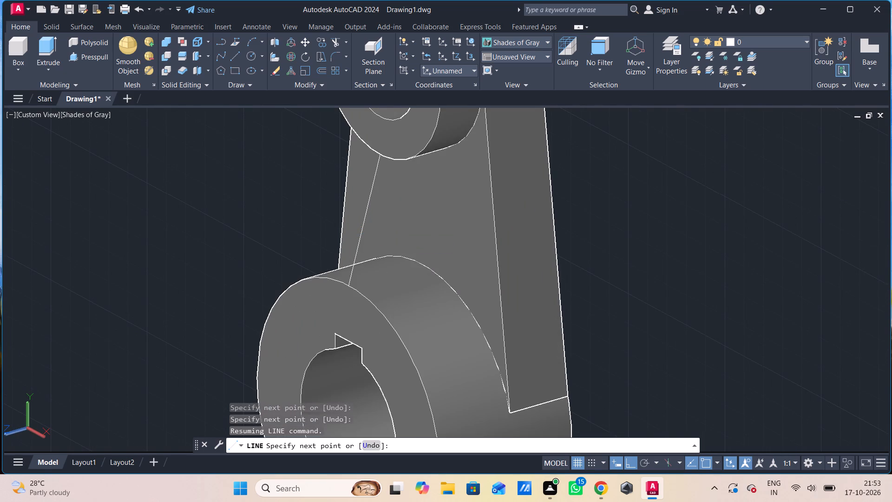
# Draw connected lines from the lower boss's front top point back to the web face, and up the web to the upper boss's underside.
pyautogui.press('l')
pyautogui.press('space')
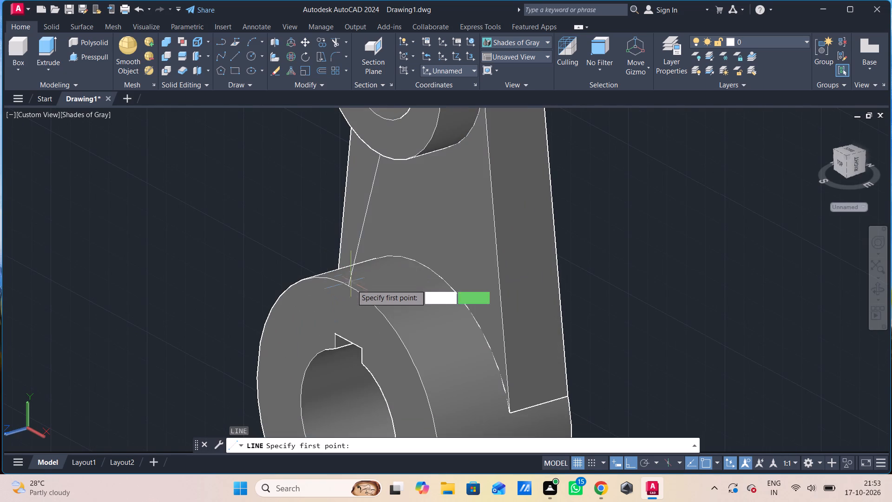
pyautogui.click(350, 287)
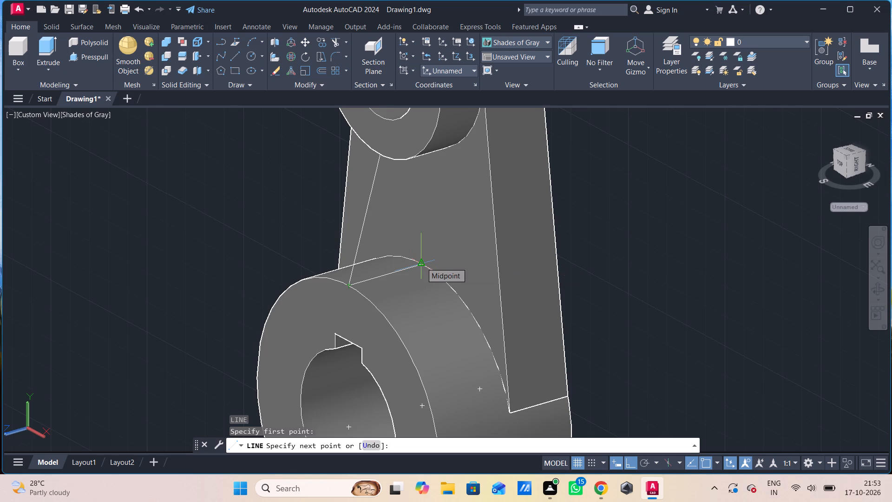
pyautogui.click(421, 263)
pyautogui.scroll(3, 423, 252)
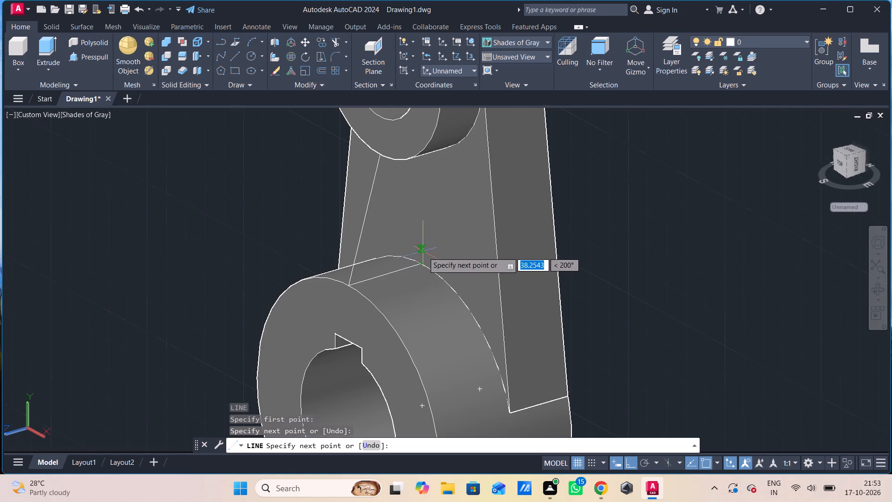
pyautogui.scroll(-4, 423, 244)
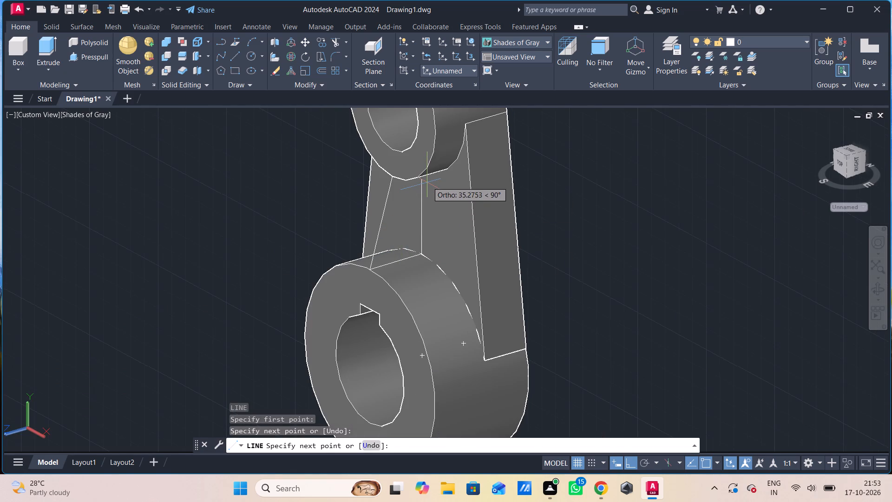
pyautogui.scroll(2, 424, 179)
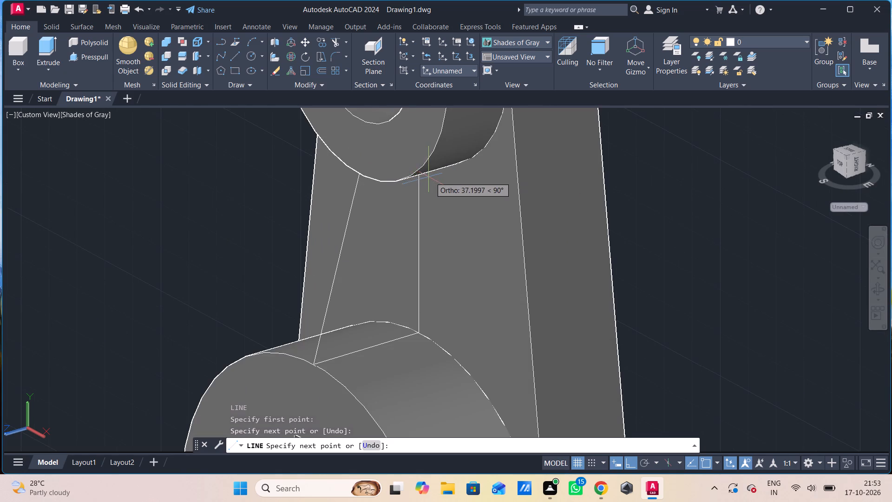
pyautogui.scroll(2, 430, 178)
pyautogui.scroll(-1, 430, 168)
pyautogui.keyDown('shift'); pyautogui.moveTo(439, 176); pyautogui.dragTo(459, 151, button='middle'); pyautogui.keyUp('shift')
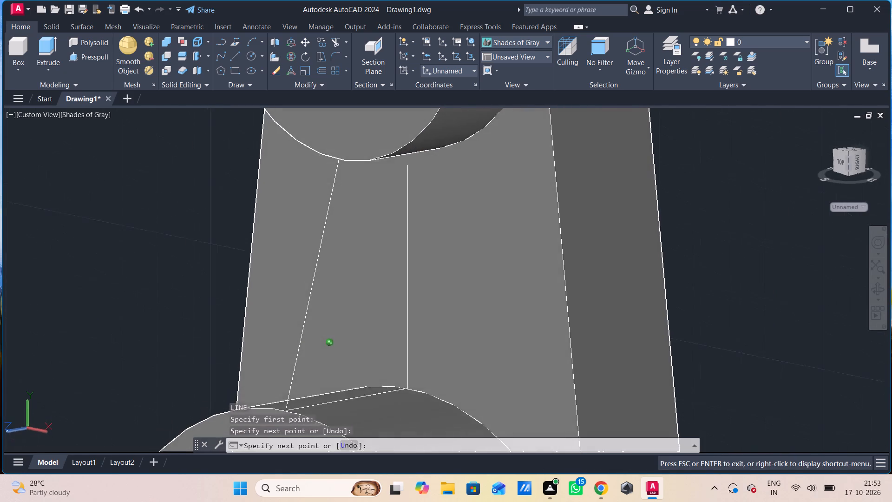
pyautogui.keyDown('shift'); pyautogui.moveTo(459, 151); pyautogui.dragTo(462, 149, button='middle'); pyautogui.keyUp('shift')
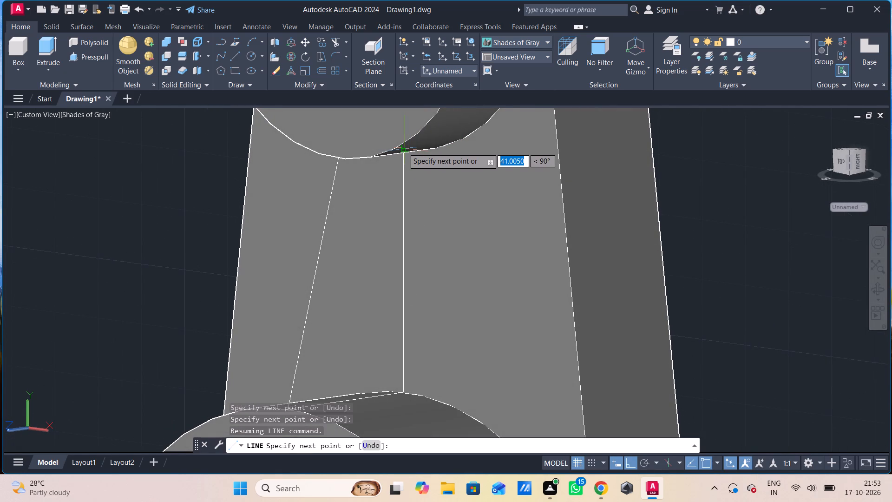
pyautogui.scroll(2, 389, 152)
pyautogui.keyDown('shift'); pyautogui.moveTo(374, 171); pyautogui.dragTo(422, 173, button='middle'); pyautogui.keyUp('shift')
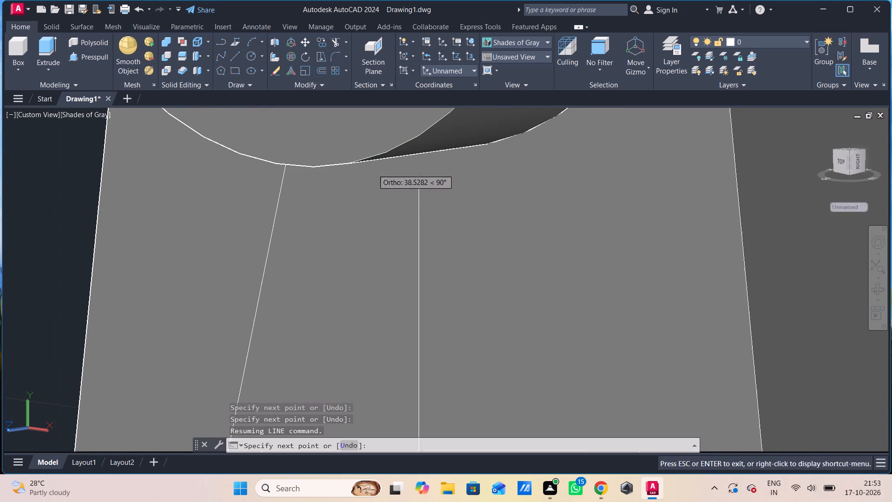
pyautogui.keyDown('shift'); pyautogui.moveTo(422, 173); pyautogui.dragTo(428, 165, button='middle'); pyautogui.keyUp('shift')
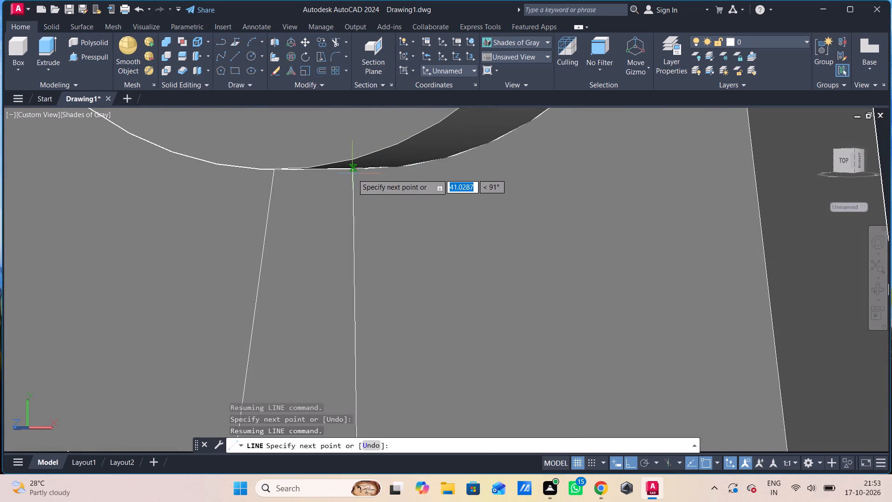
pyautogui.keyDown('shift'); pyautogui.moveTo(352, 173); pyautogui.dragTo(306, 185, button='middle'); pyautogui.keyUp('shift')
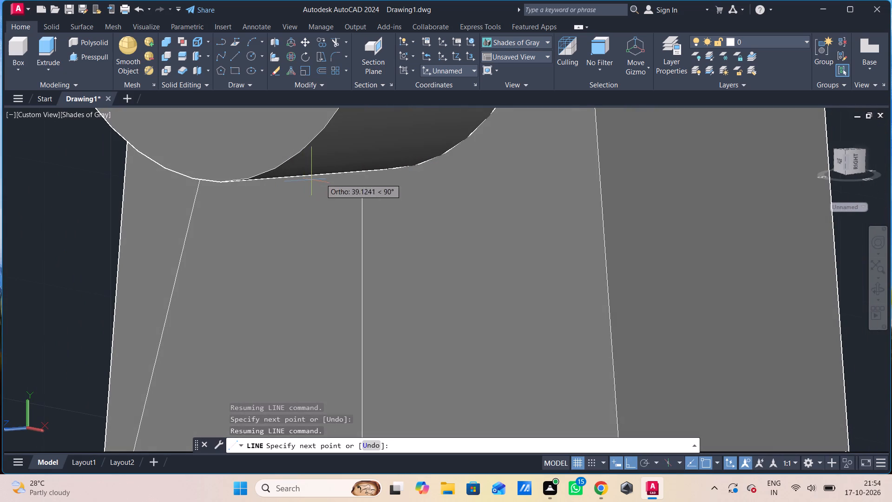
pyautogui.click(371, 173)
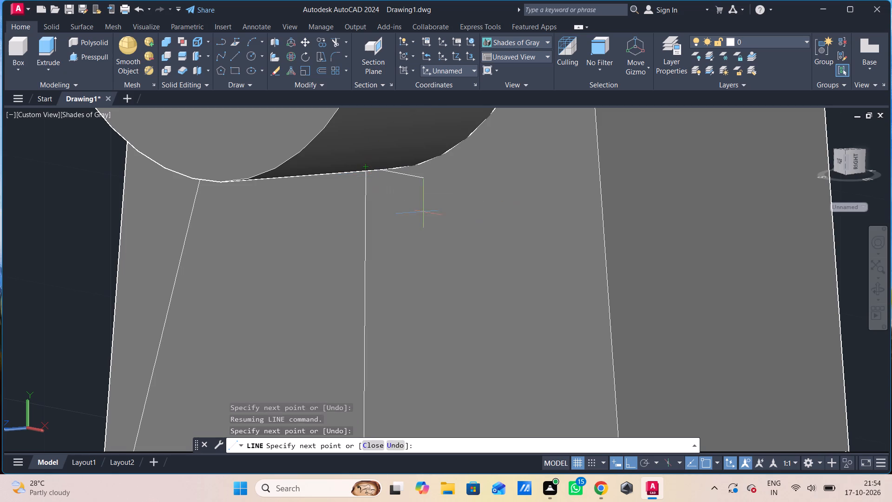
pyautogui.press('Escape')
pyautogui.scroll(-3, 438, 232)
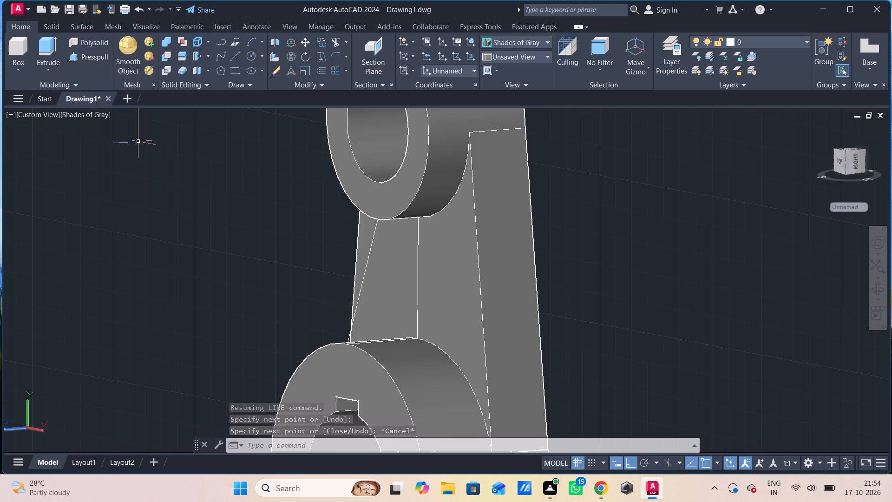
# Switch the visual style to 2D Wireframe.
pyautogui.click(83, 118)
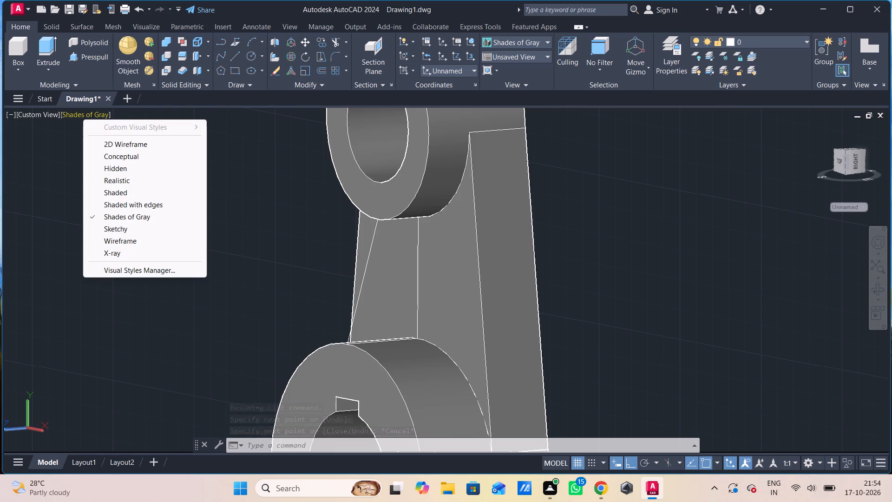
pyautogui.click(131, 143)
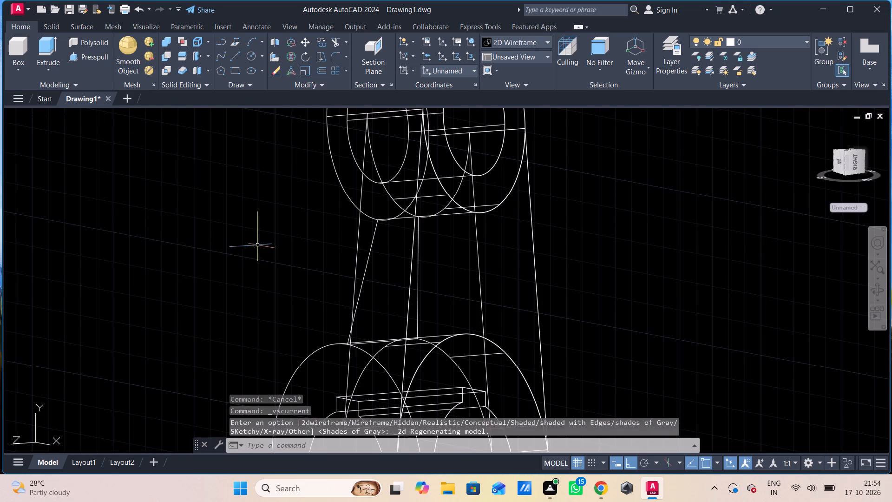
# Move the three rib profile lines away from the link along the positive Z axis into empty space.
pyautogui.click(368, 247)
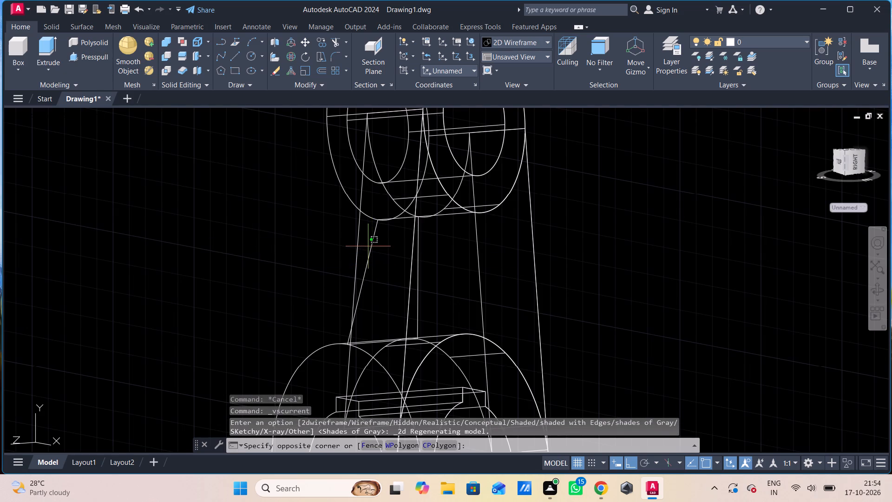
pyautogui.click(373, 252)
pyautogui.click(375, 252)
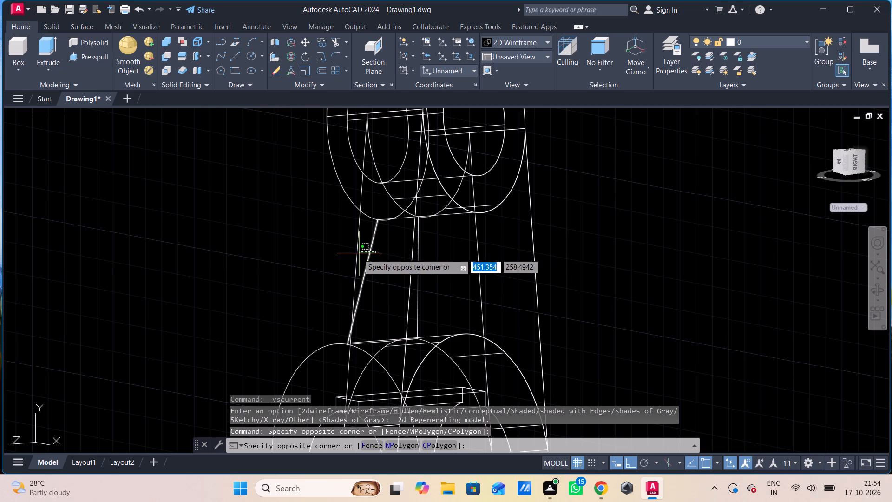
pyautogui.click(358, 254)
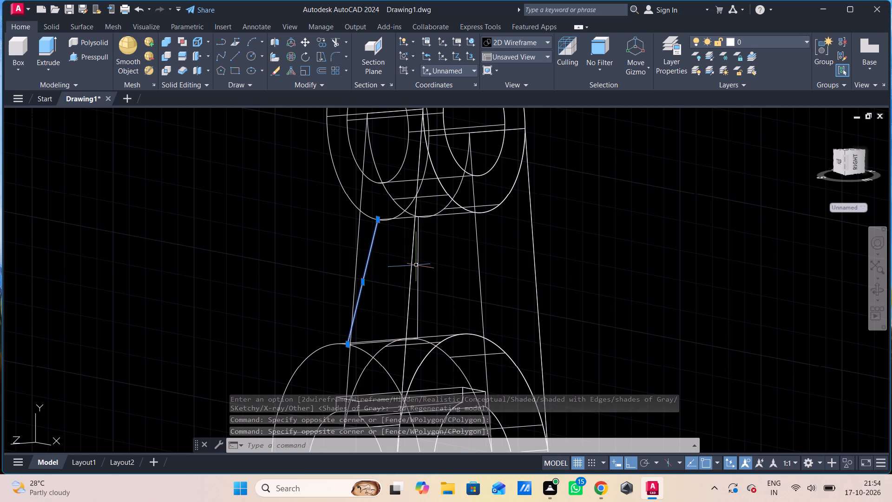
pyautogui.click(419, 260)
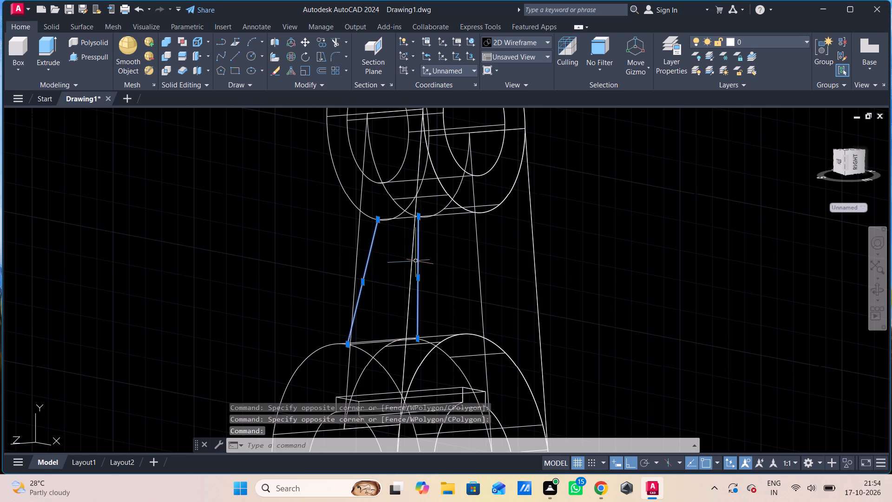
pyautogui.scroll(3, 375, 336)
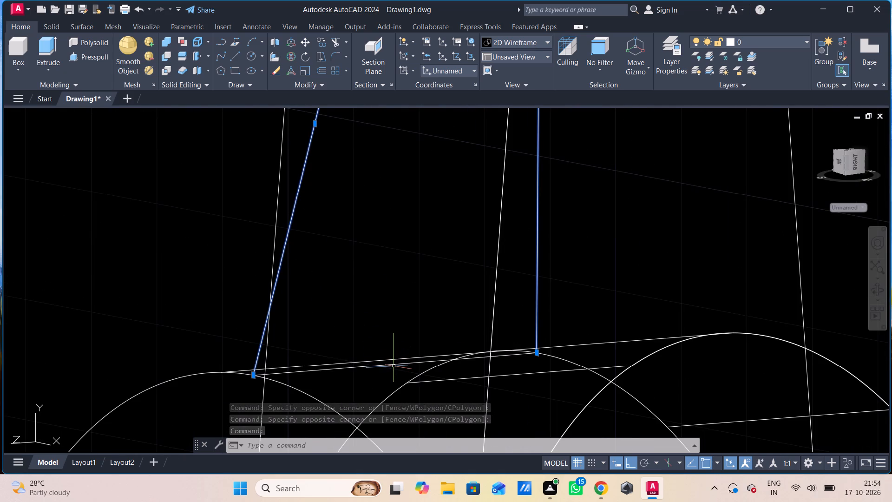
pyautogui.click(394, 366)
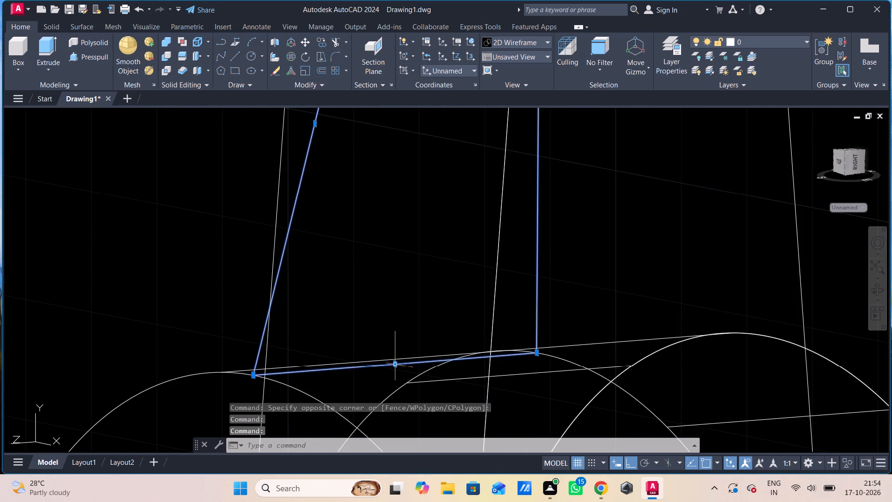
pyautogui.scroll(-4, 395, 357)
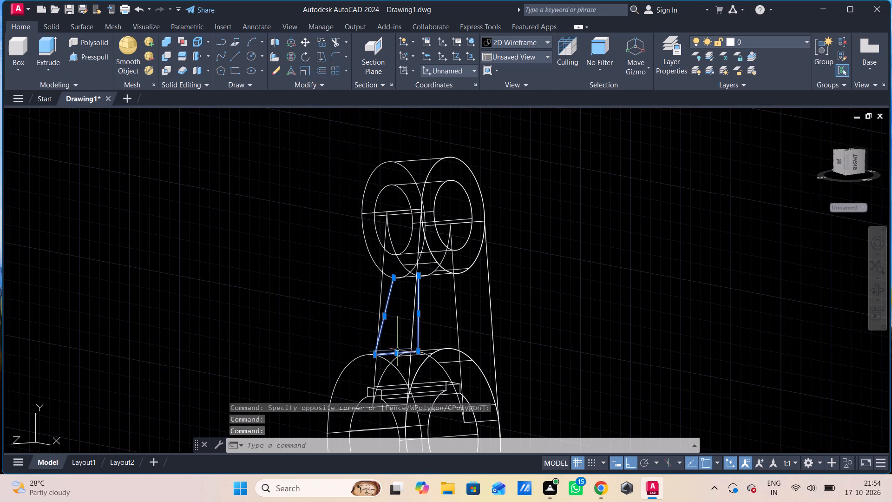
pyautogui.write('m')
pyautogui.press('space')
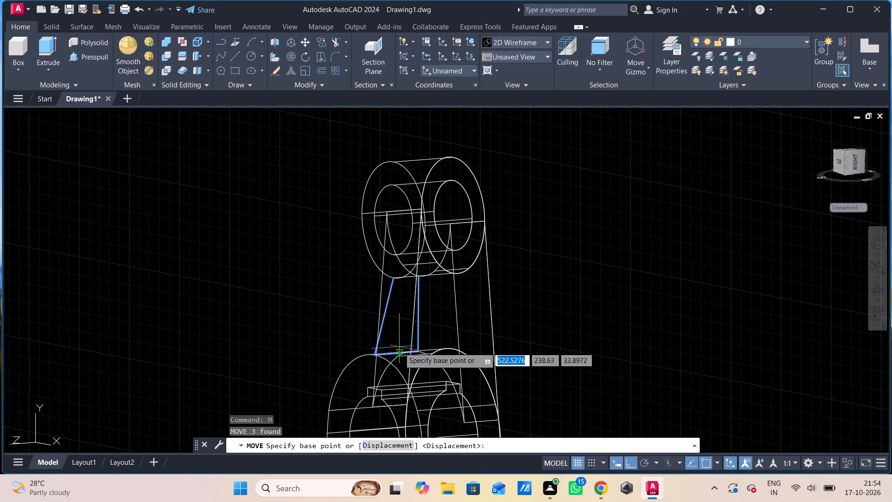
pyautogui.click(386, 307)
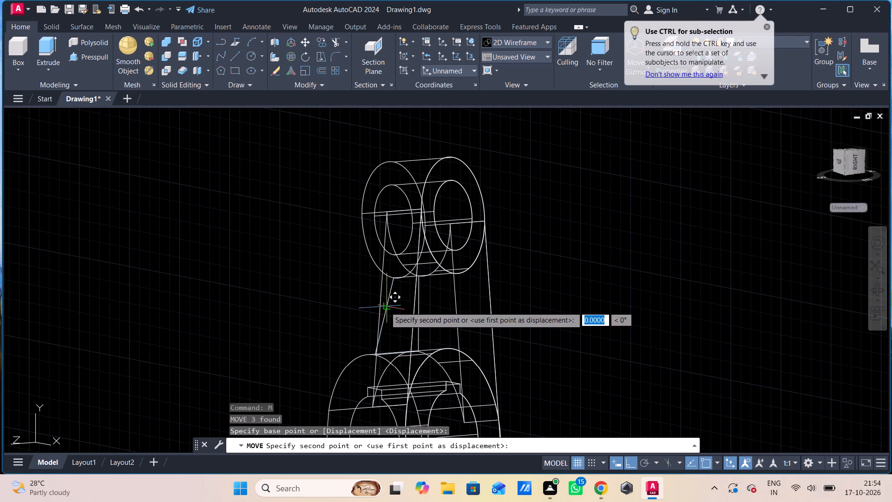
pyautogui.scroll(-1, 267, 321)
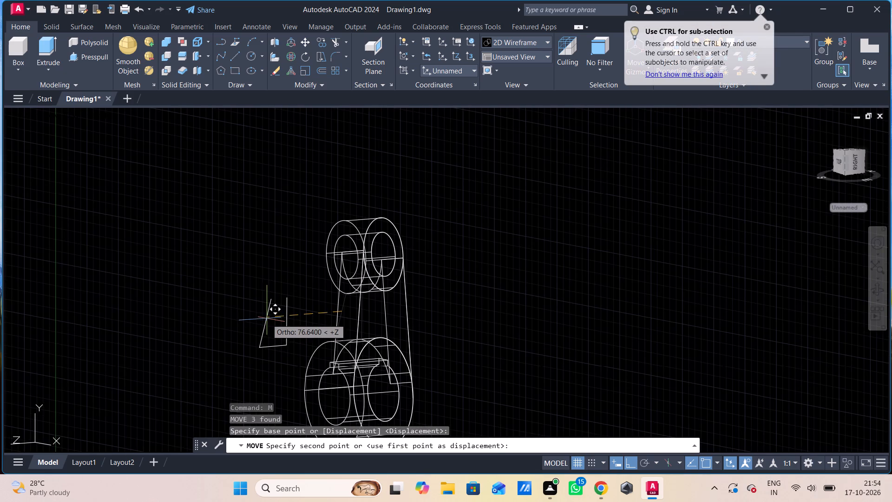
pyautogui.moveTo(272, 320); pyautogui.dragTo(380, 271, button='middle')
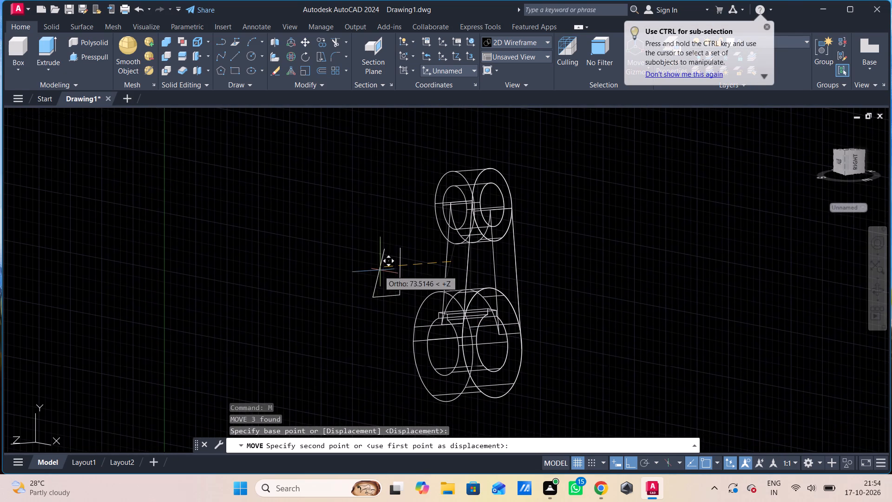
pyautogui.click(266, 278)
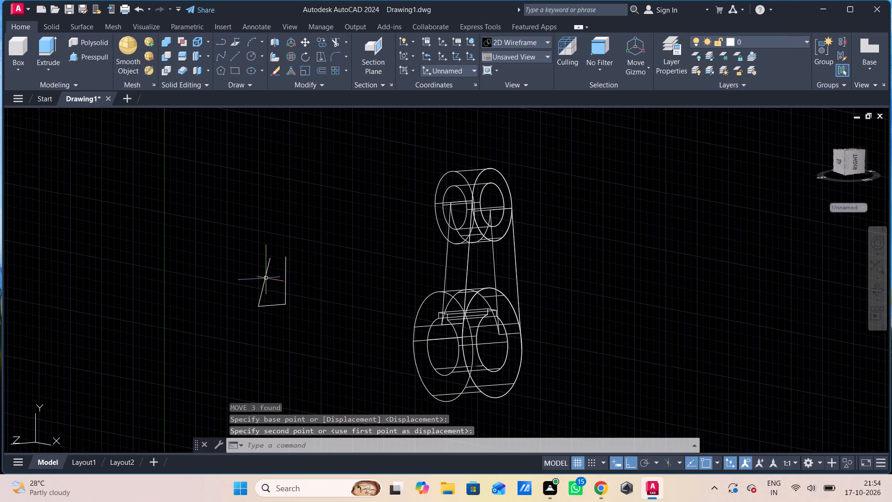
pyautogui.press('Escape')
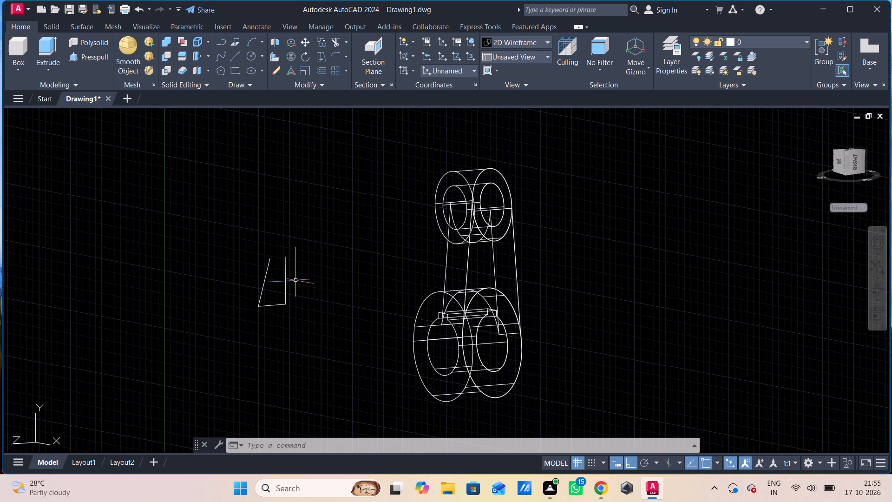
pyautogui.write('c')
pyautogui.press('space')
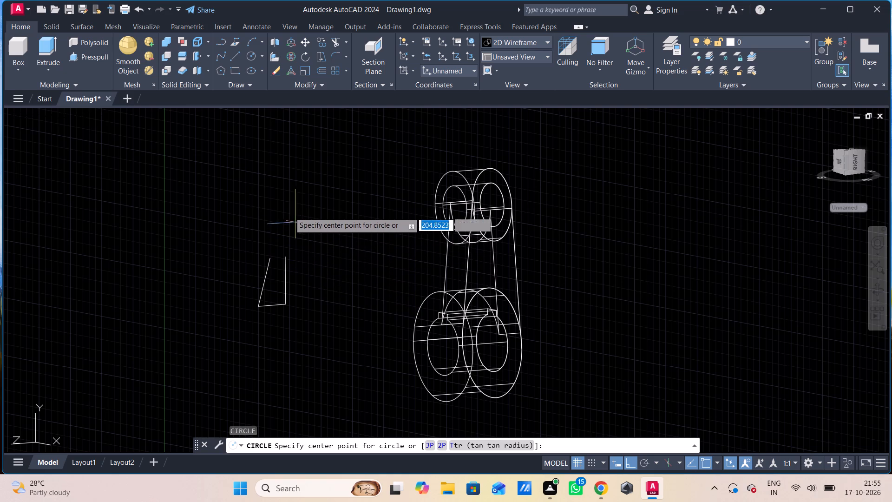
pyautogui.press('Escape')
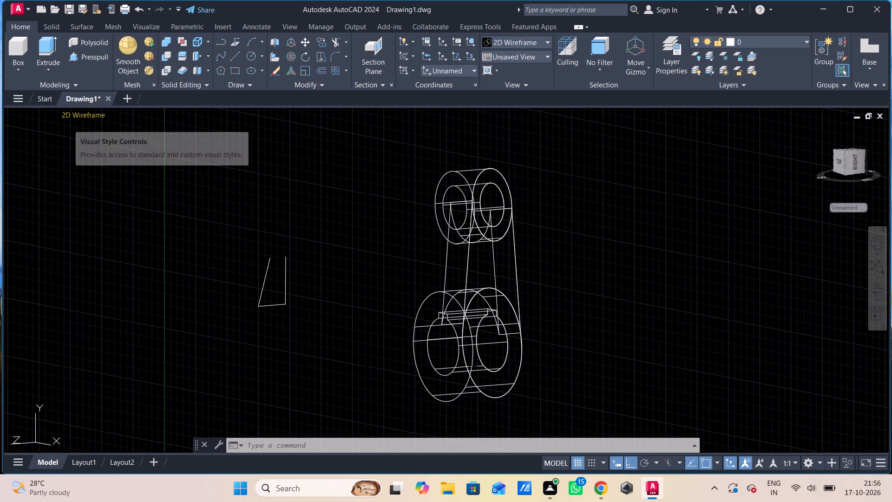
# Switch the visual style to Shades of Gray.
pyautogui.click(73, 117)
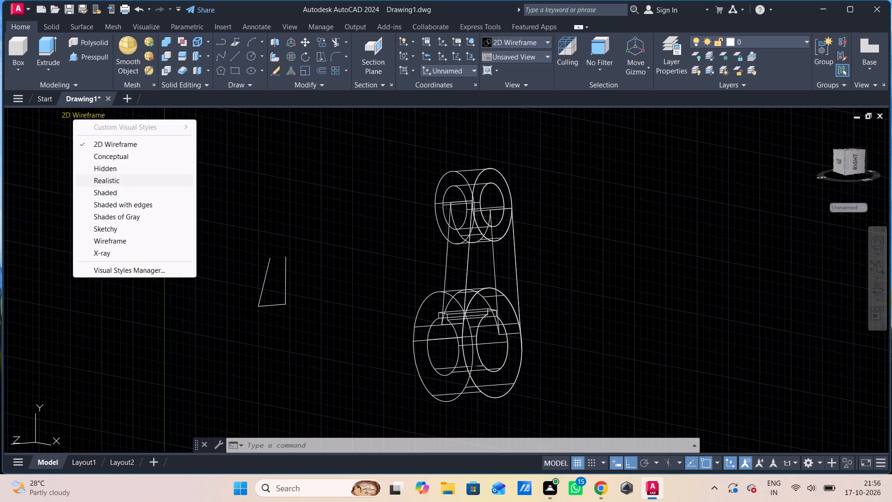
pyautogui.click(113, 219)
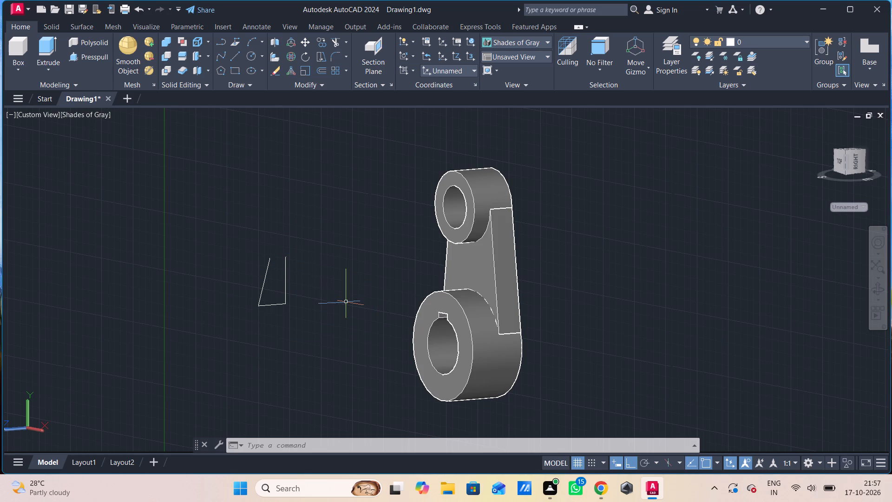
# Draw a 16-unit line between the two open upper ends of the moved rib profile to close it.
pyautogui.scroll(2, 346, 303)
pyautogui.scroll(-1, 346, 303)
pyautogui.moveTo(346, 303); pyautogui.dragTo(314, 313, button='middle')
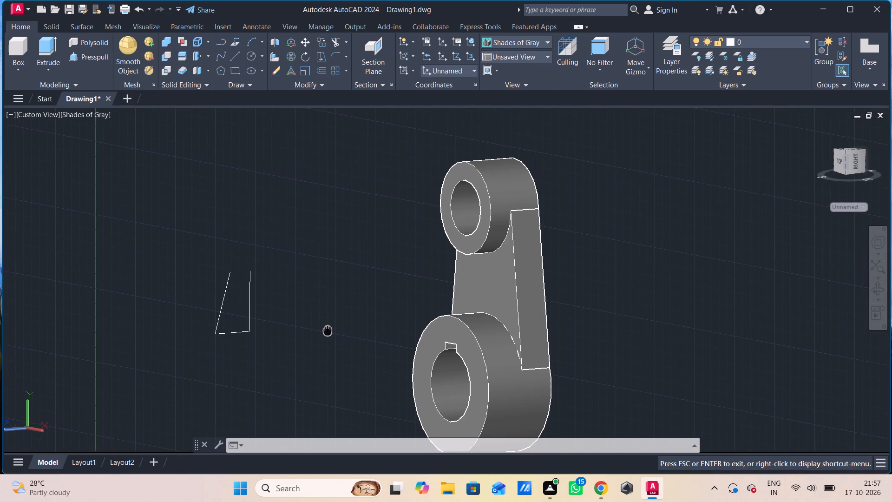
pyautogui.moveTo(314, 313); pyautogui.dragTo(303, 298, button='middle')
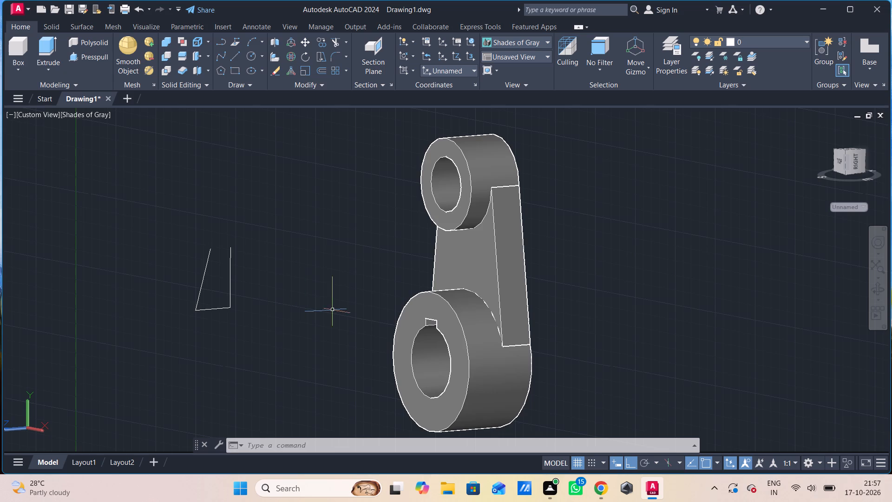
pyautogui.press('l')
pyautogui.press('Return')
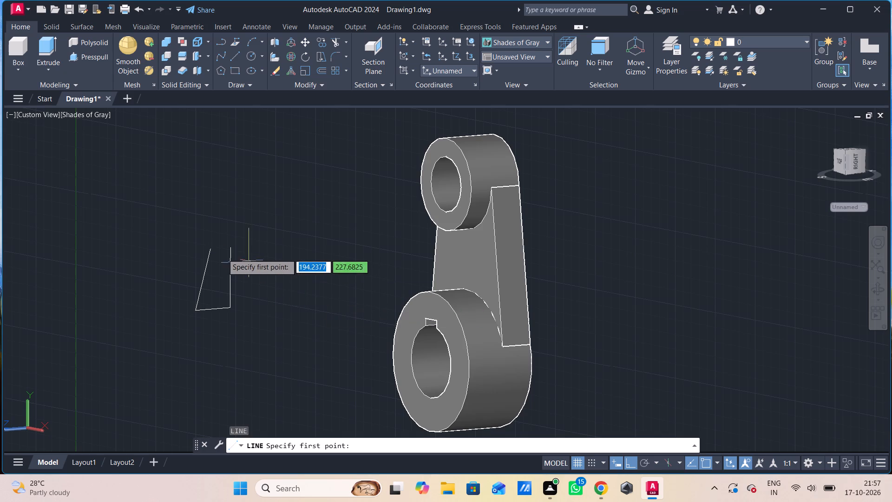
pyautogui.scroll(3, 212, 259)
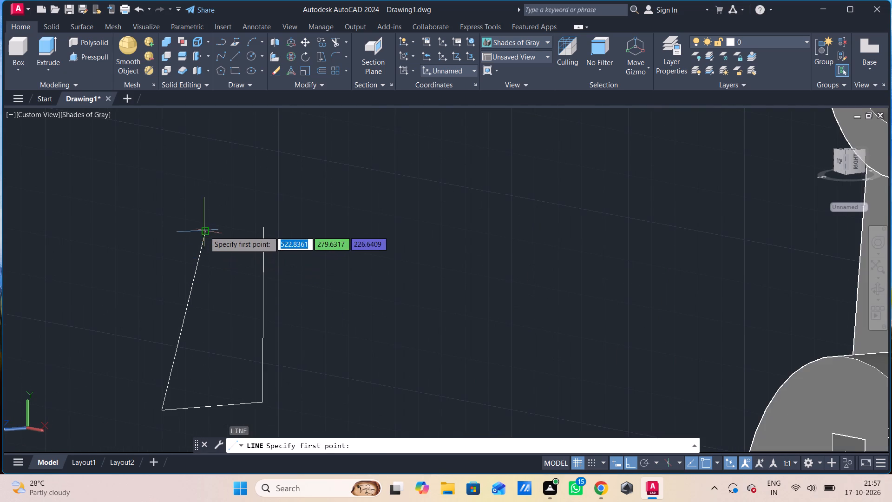
pyautogui.click(204, 231)
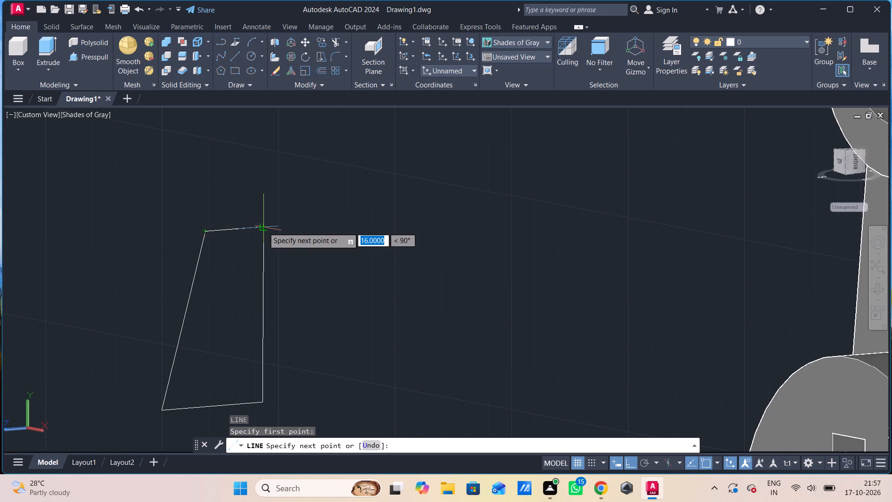
pyautogui.click(263, 227)
pyautogui.press('Escape')
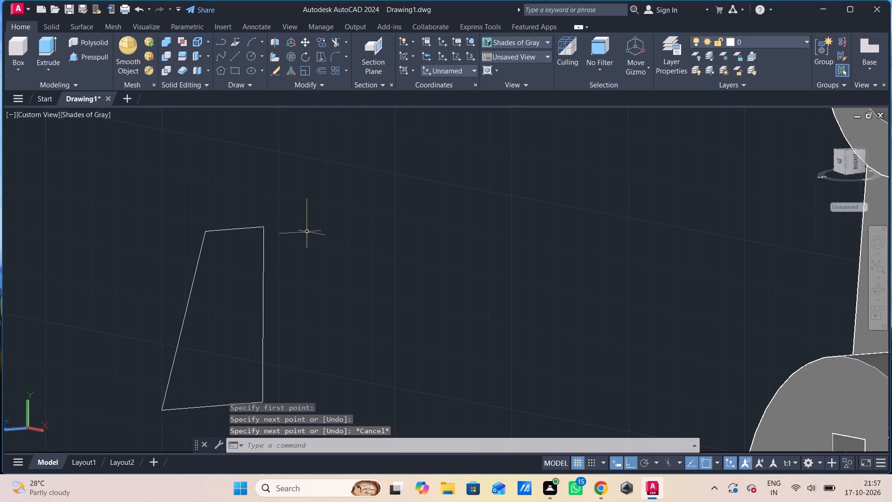
# Join the four rib profile lines into a single polyline.
pyautogui.scroll(-2, 306, 221)
pyautogui.moveTo(299, 226); pyautogui.dragTo(296, 242)
pyautogui.click(236, 326)
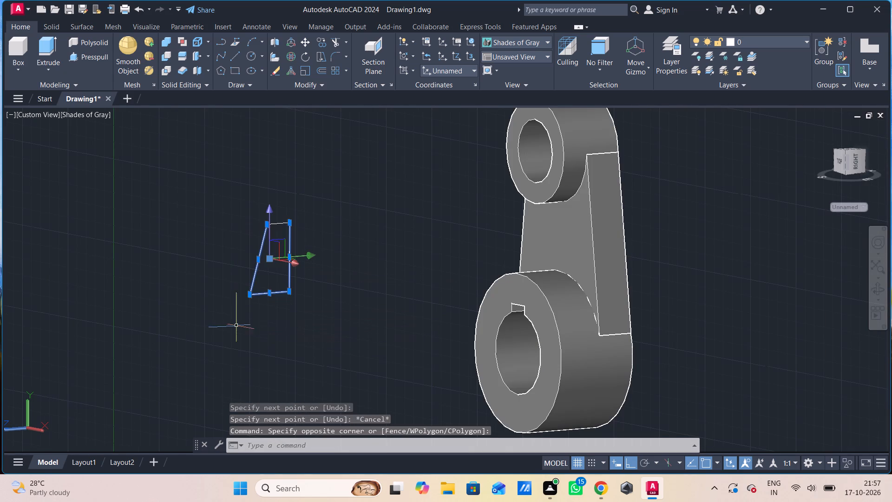
pyautogui.click(272, 218)
pyautogui.click(277, 238)
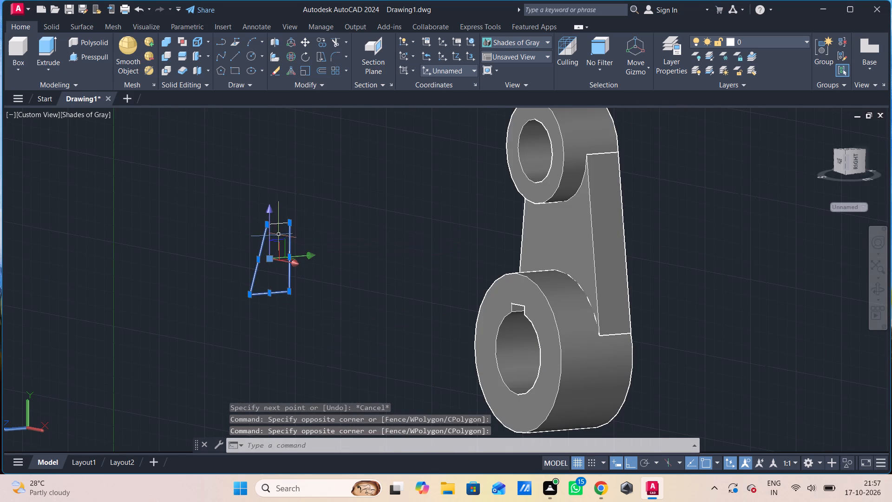
pyautogui.click(279, 230)
pyautogui.click(279, 225)
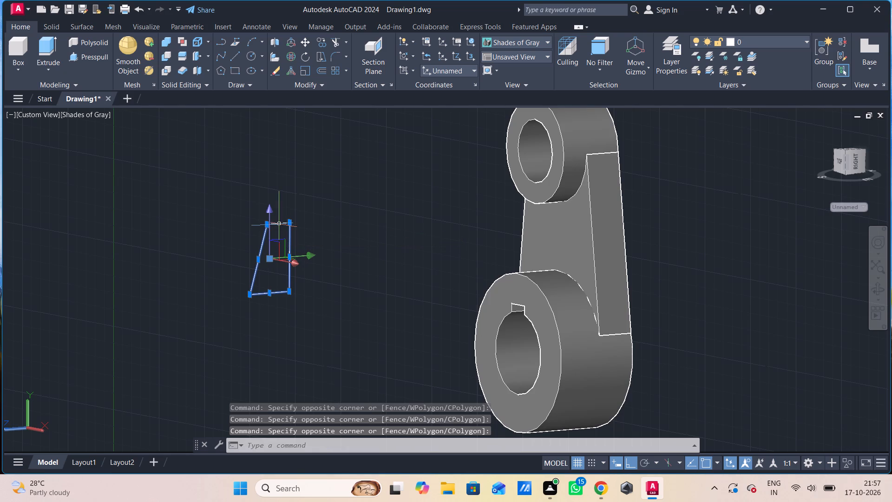
pyautogui.click(279, 225)
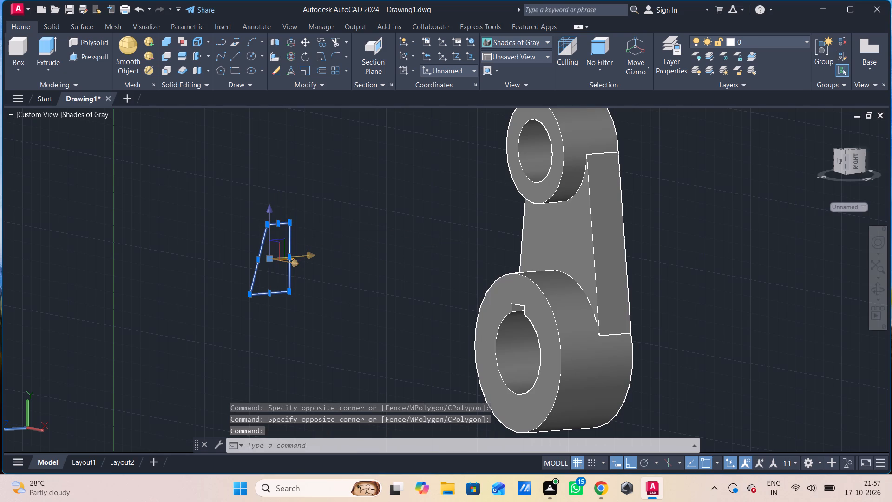
pyautogui.press('j')
pyautogui.press('Return')
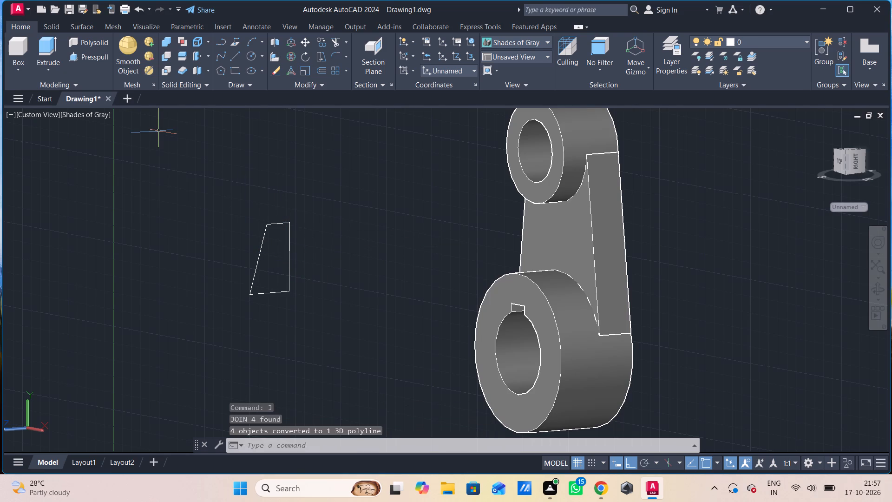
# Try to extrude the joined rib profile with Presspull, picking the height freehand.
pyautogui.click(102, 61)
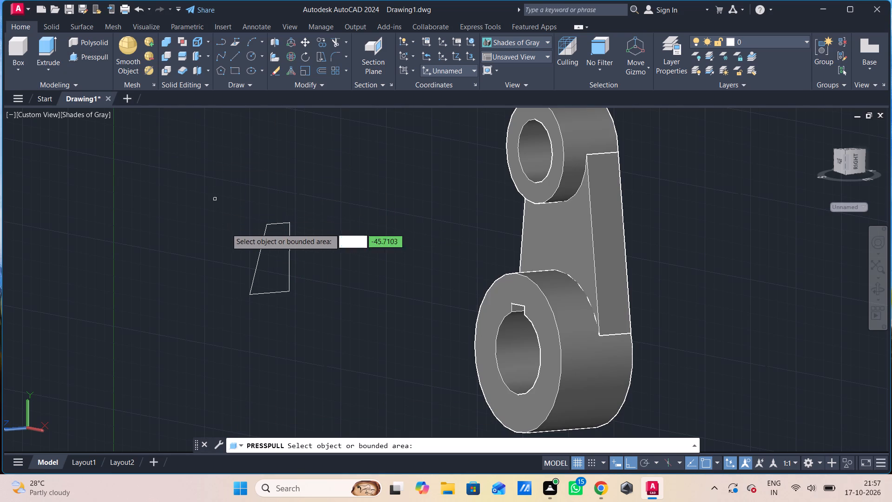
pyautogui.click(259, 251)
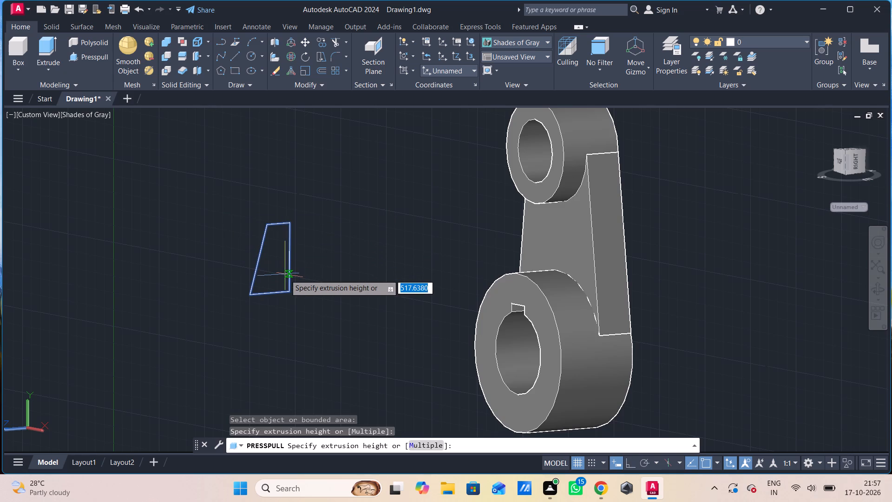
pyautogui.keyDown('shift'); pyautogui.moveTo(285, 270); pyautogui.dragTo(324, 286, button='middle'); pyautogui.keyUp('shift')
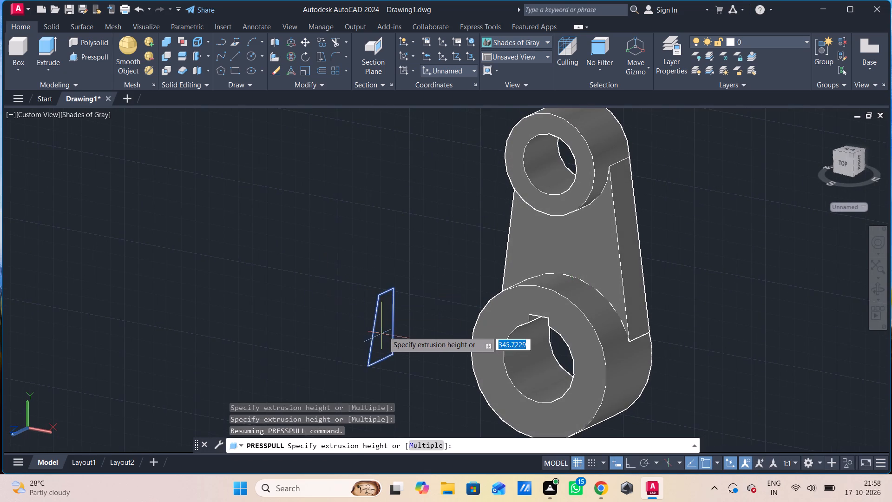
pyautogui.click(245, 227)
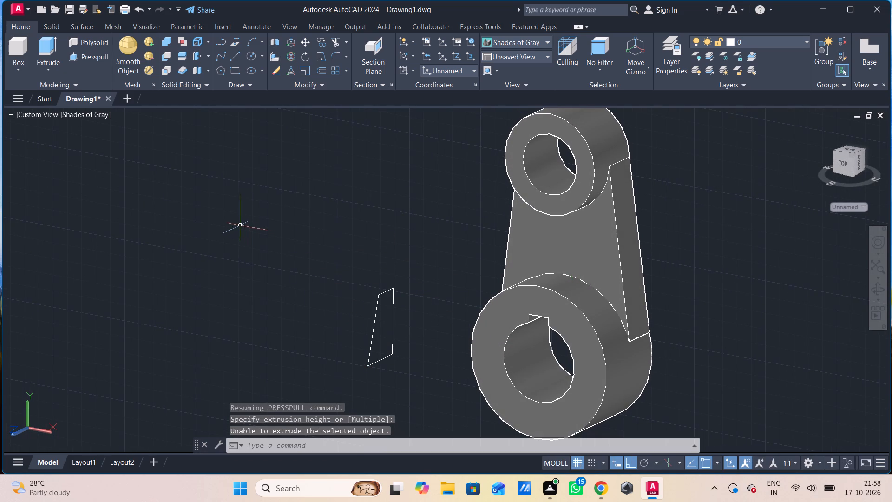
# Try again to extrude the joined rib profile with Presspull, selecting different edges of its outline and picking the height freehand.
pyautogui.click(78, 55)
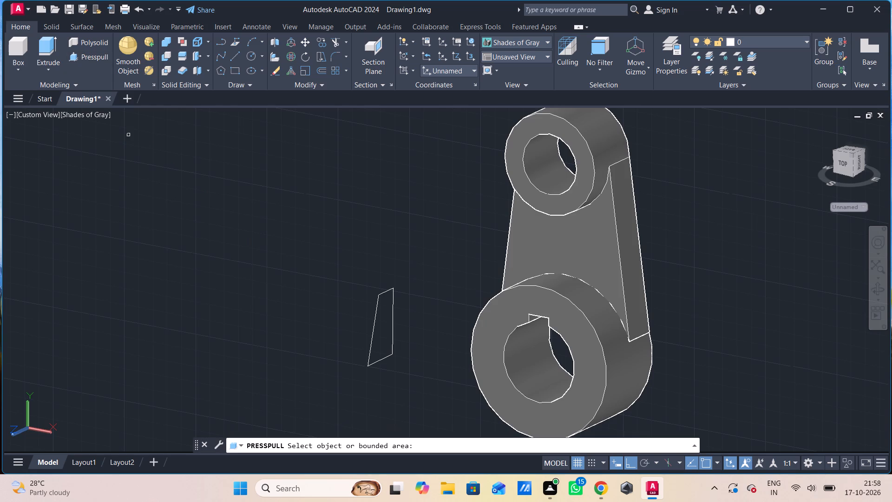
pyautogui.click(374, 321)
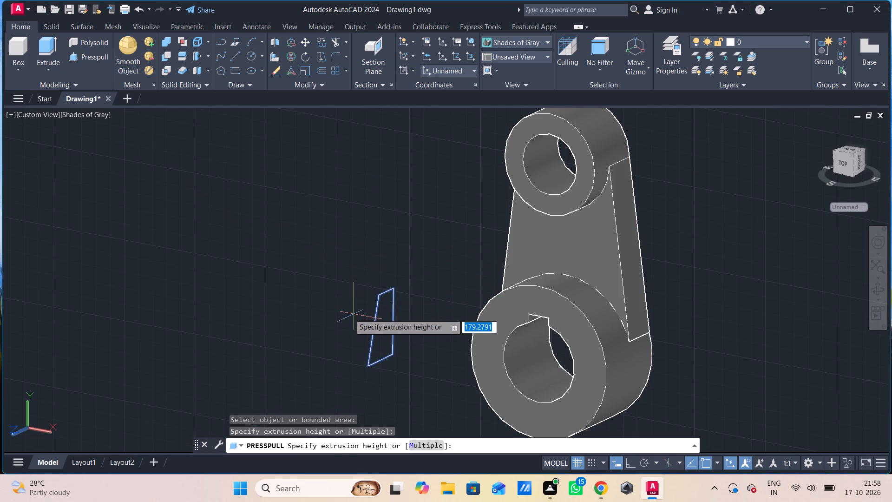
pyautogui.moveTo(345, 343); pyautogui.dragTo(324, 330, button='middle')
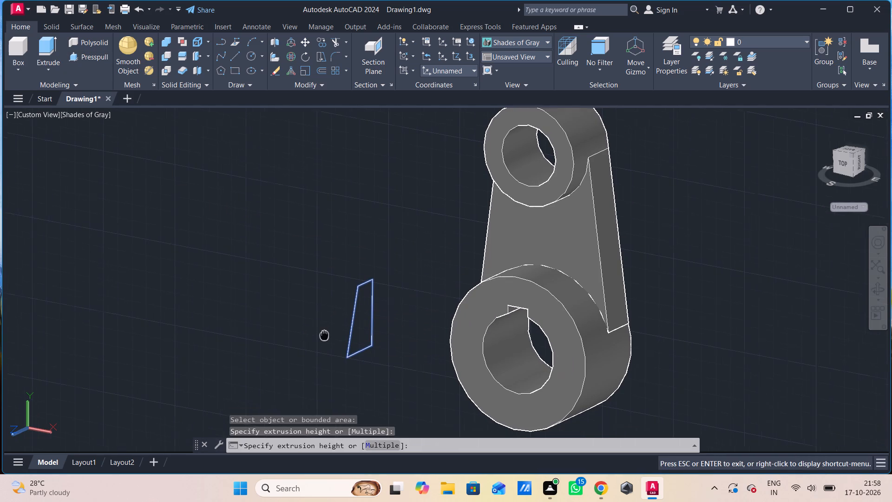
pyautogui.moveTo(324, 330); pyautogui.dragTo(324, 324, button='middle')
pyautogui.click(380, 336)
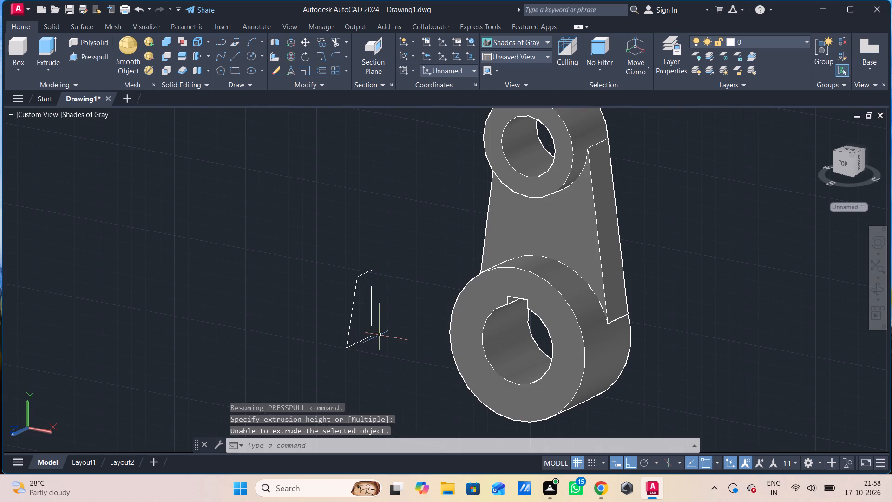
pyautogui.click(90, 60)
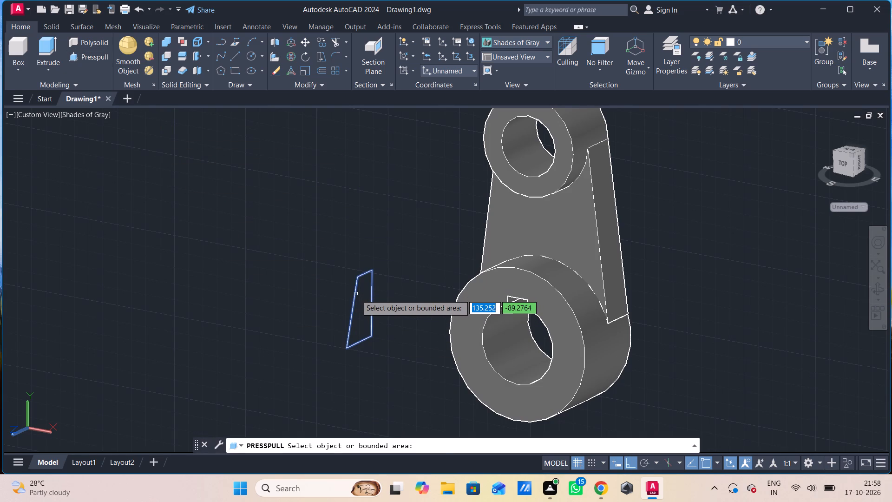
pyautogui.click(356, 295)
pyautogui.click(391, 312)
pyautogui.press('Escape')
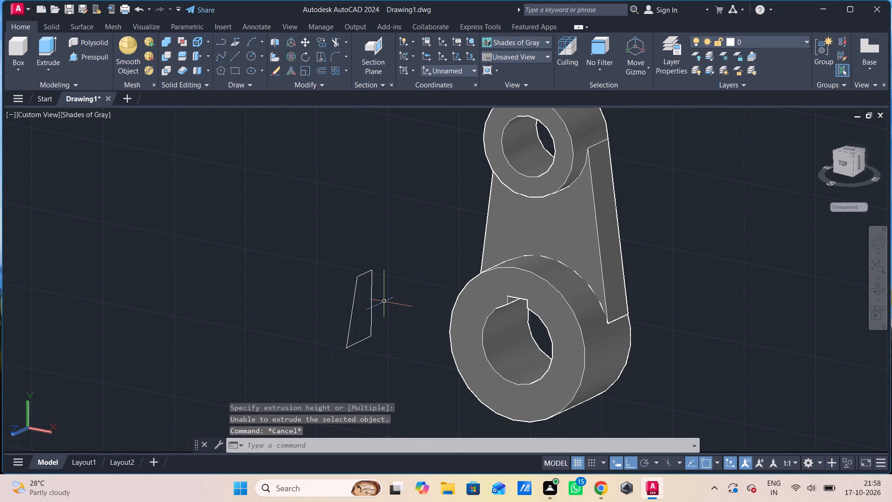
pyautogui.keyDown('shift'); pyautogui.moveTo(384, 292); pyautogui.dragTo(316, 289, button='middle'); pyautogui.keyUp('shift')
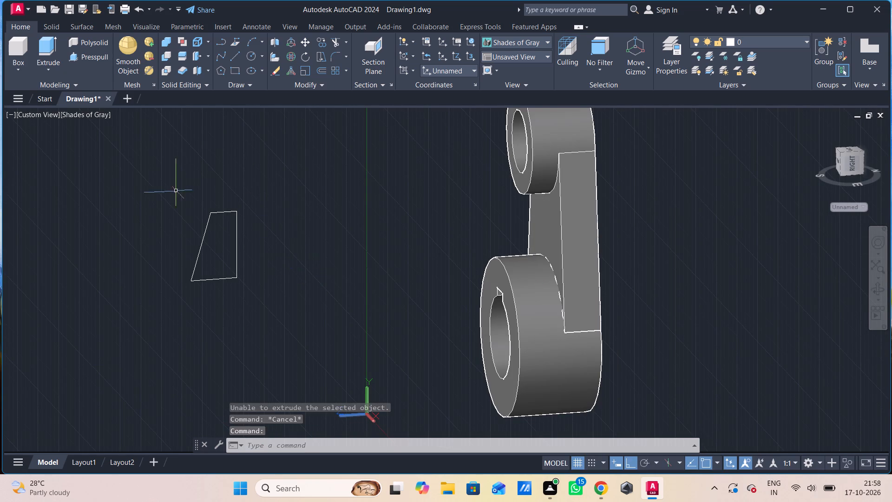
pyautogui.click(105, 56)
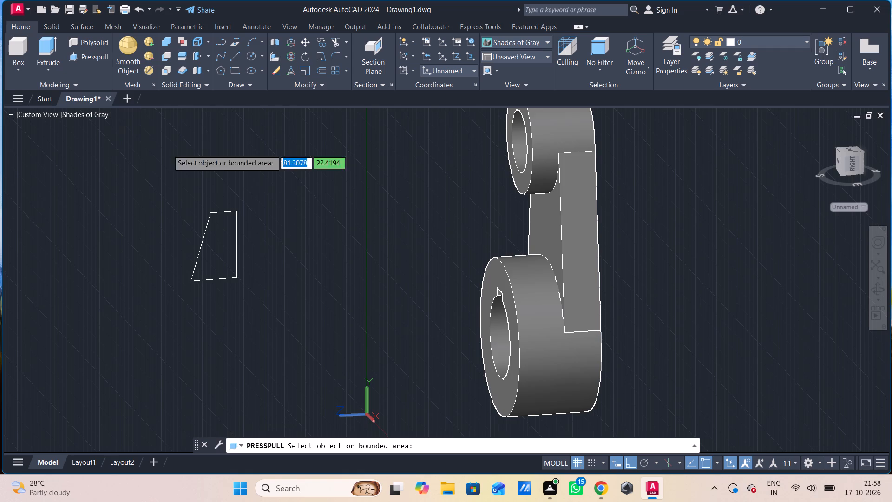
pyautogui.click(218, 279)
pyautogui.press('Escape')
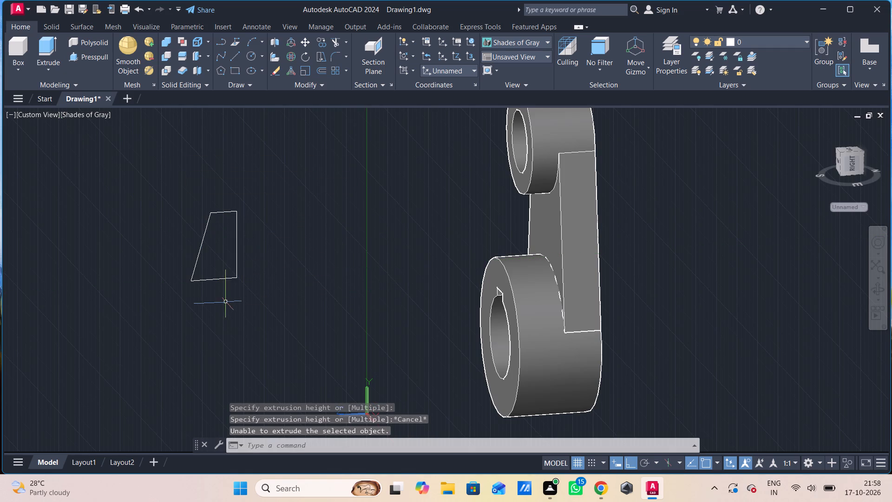
# Examine the outline and corners of the rib profile up close.
pyautogui.press('l')
pyautogui.press('Escape')
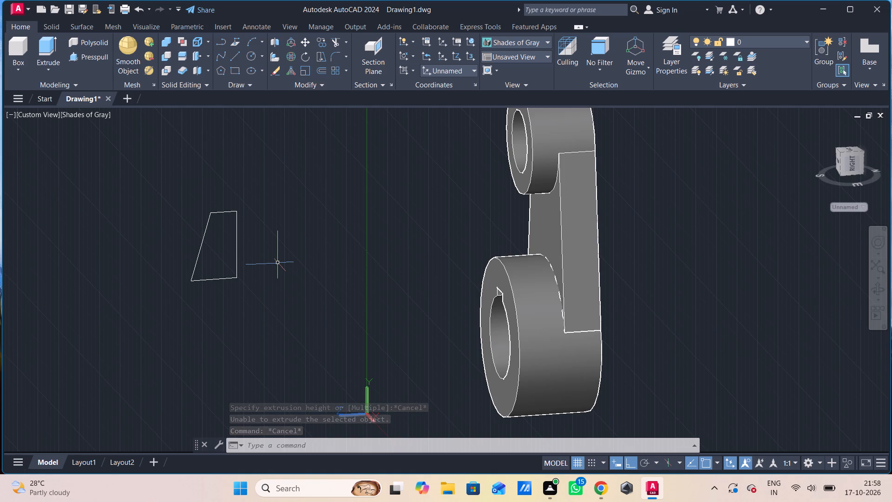
pyautogui.scroll(1, 220, 202)
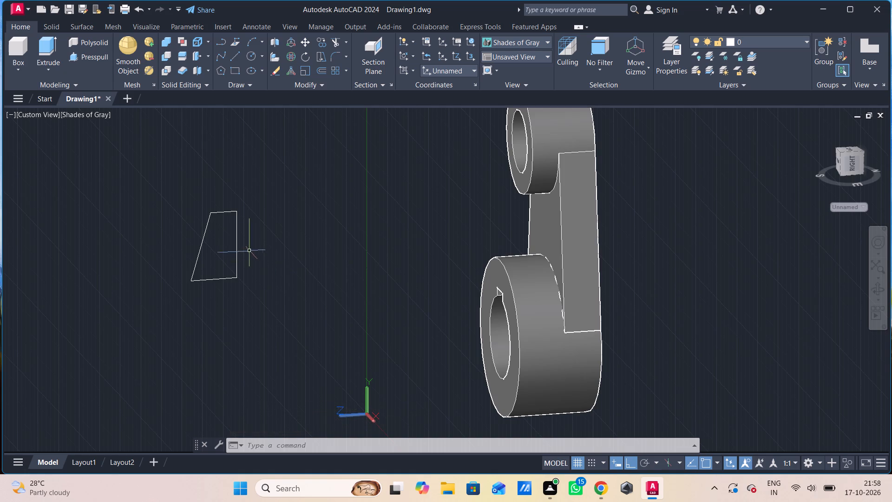
pyautogui.scroll(2, 217, 197)
pyautogui.scroll(3, 204, 233)
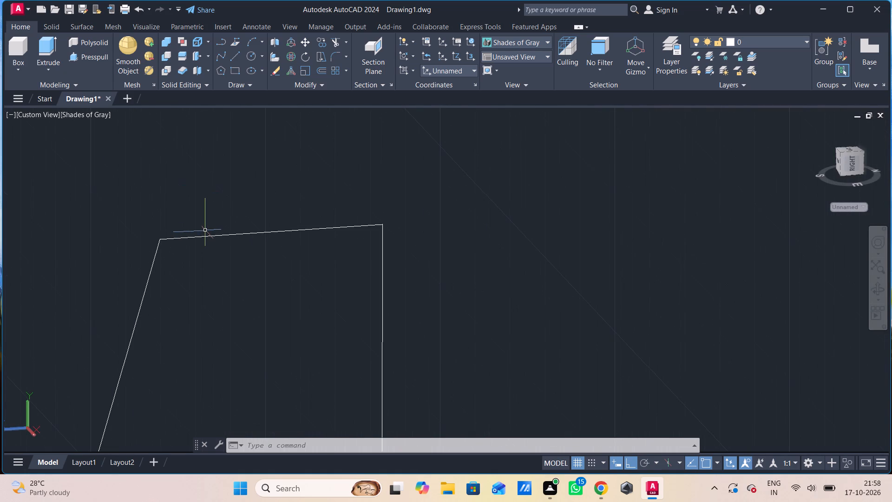
pyautogui.scroll(2, 205, 231)
pyautogui.scroll(-4, 205, 231)
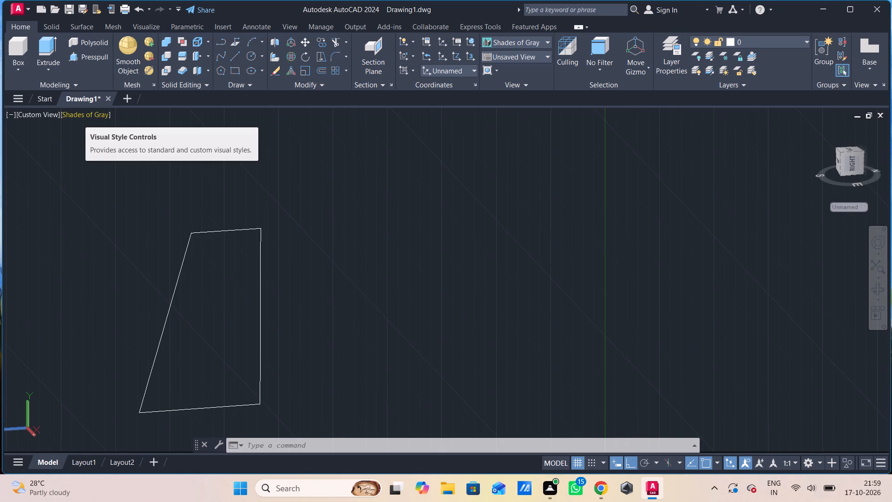
pyautogui.scroll(-2, 212, 146)
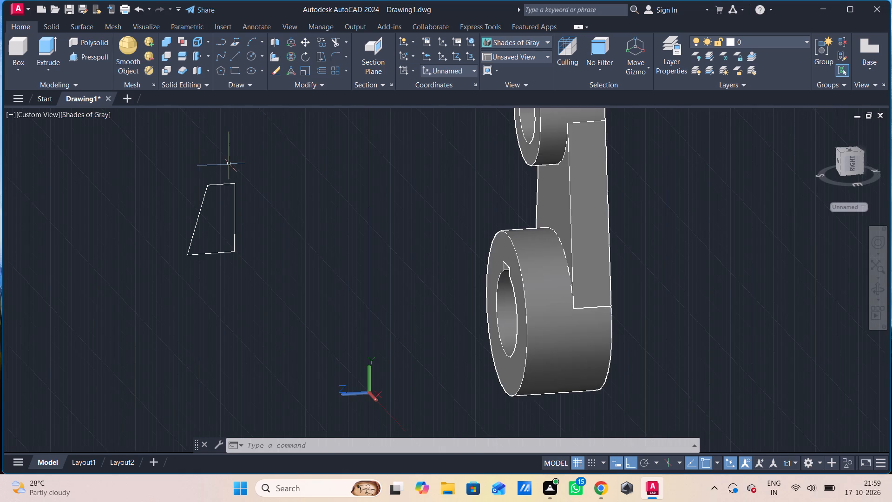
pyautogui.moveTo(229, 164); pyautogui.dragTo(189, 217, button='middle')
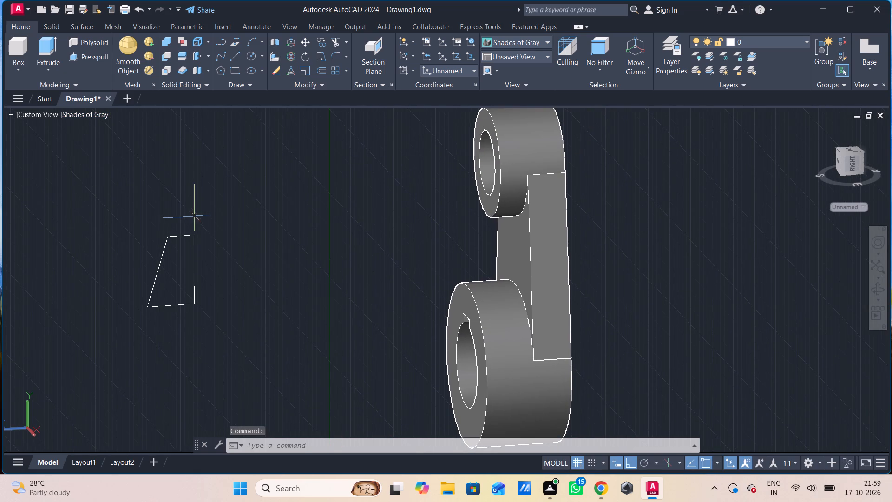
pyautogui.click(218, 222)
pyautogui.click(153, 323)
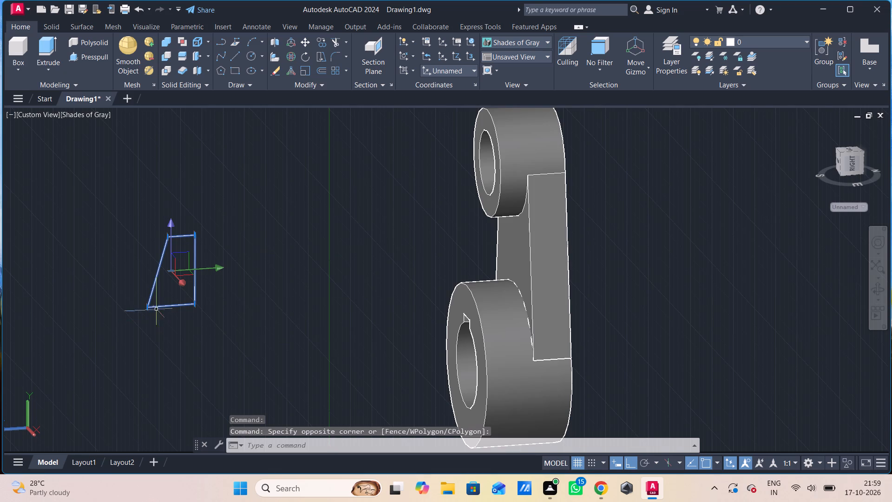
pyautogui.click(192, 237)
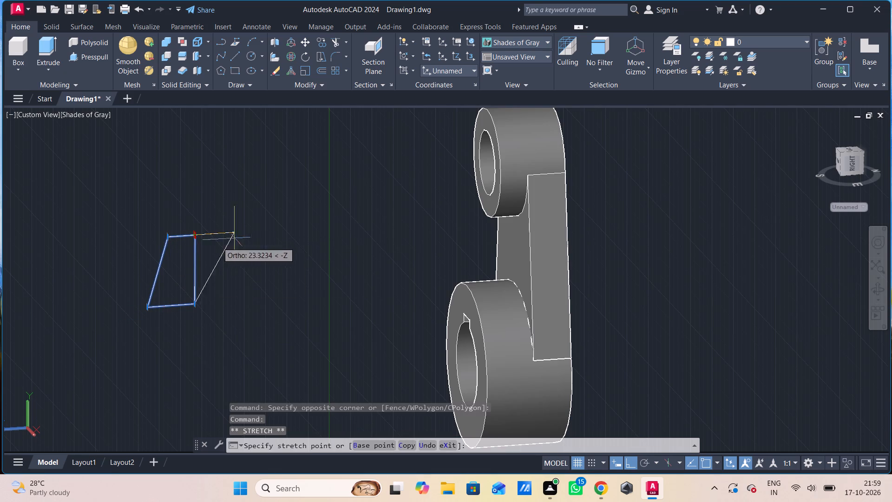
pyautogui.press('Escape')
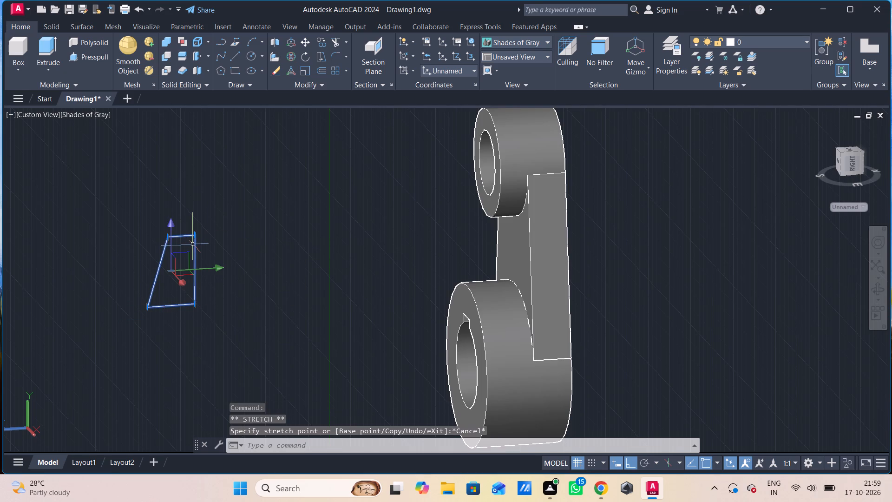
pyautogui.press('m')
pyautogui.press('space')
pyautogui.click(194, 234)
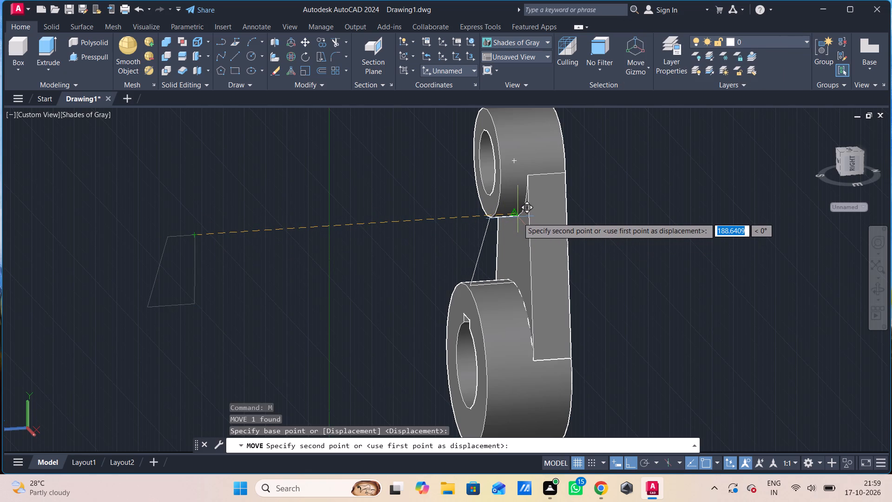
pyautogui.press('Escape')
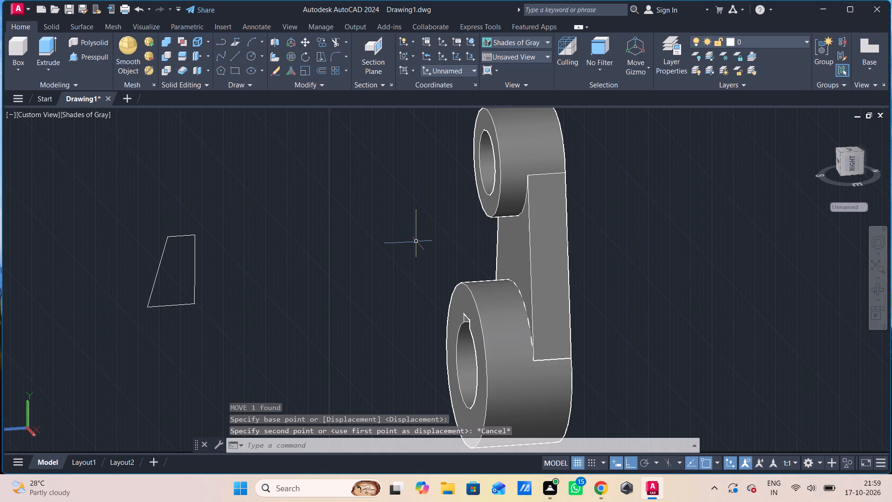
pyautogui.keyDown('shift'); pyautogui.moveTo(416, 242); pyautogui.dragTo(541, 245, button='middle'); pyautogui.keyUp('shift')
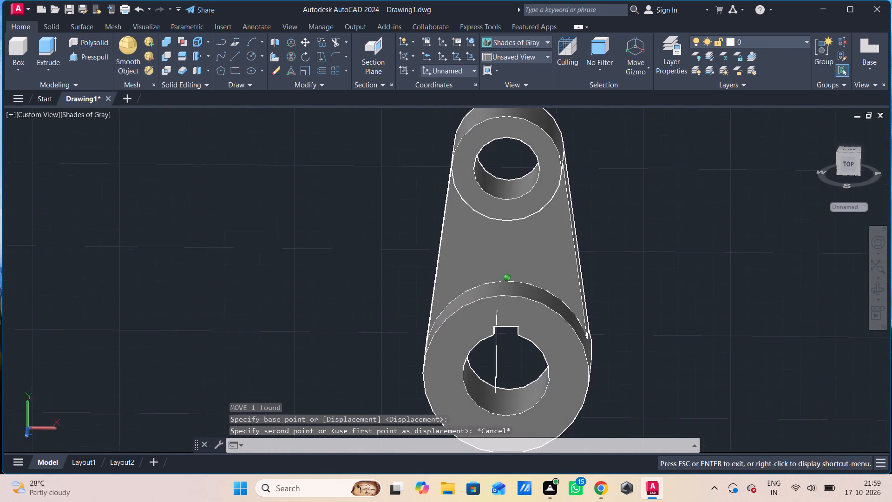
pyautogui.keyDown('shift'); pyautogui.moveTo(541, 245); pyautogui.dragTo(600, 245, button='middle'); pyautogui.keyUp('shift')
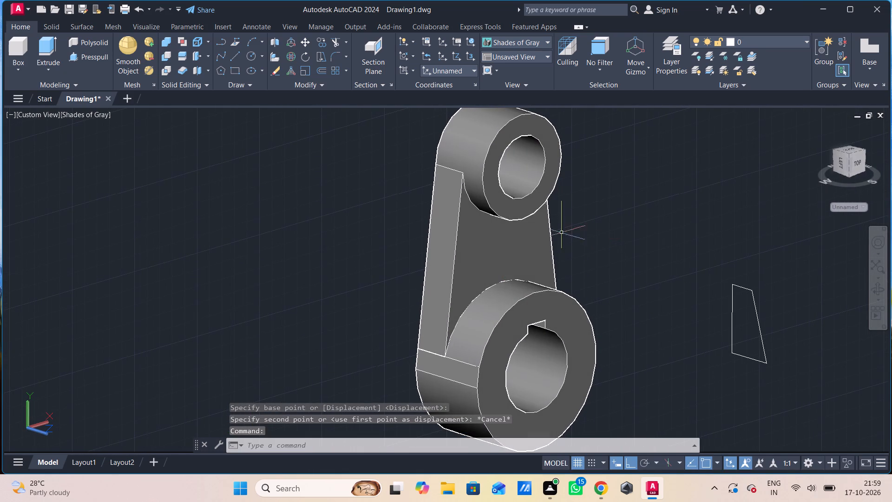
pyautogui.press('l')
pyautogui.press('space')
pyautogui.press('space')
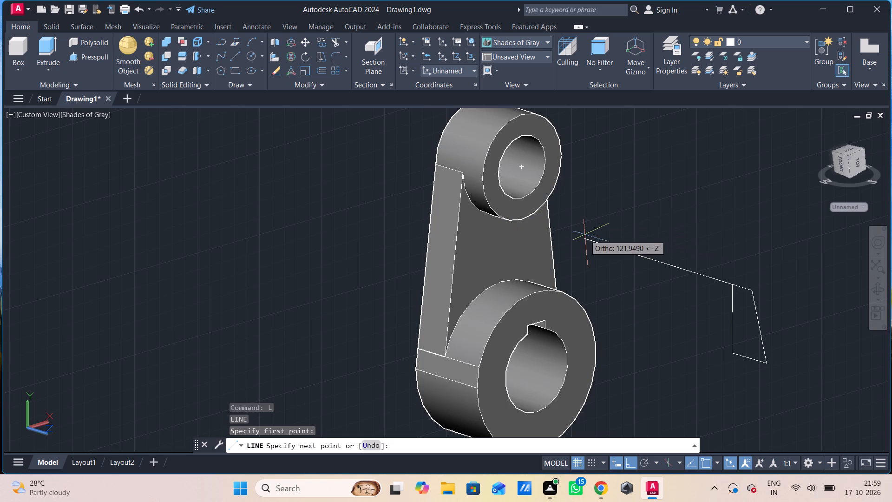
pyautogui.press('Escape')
# Draw a 28-unit line along the top of the lower boss, from its front edge back to the web face.
pyautogui.write('l')
pyautogui.press('space')
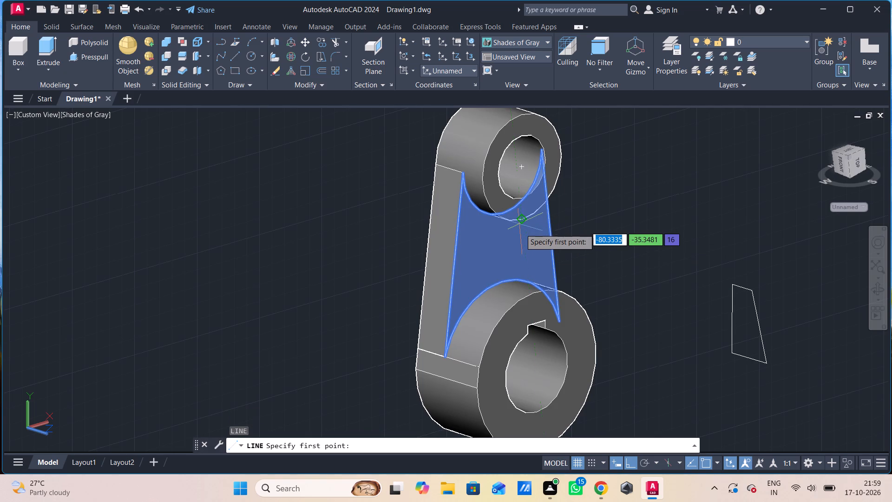
pyautogui.click(538, 292)
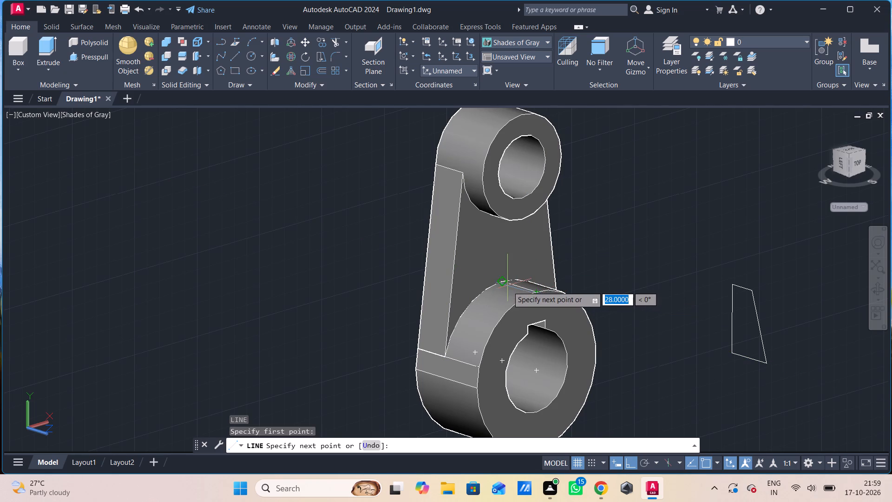
pyautogui.scroll(2, 482, 283)
pyautogui.scroll(1, 476, 199)
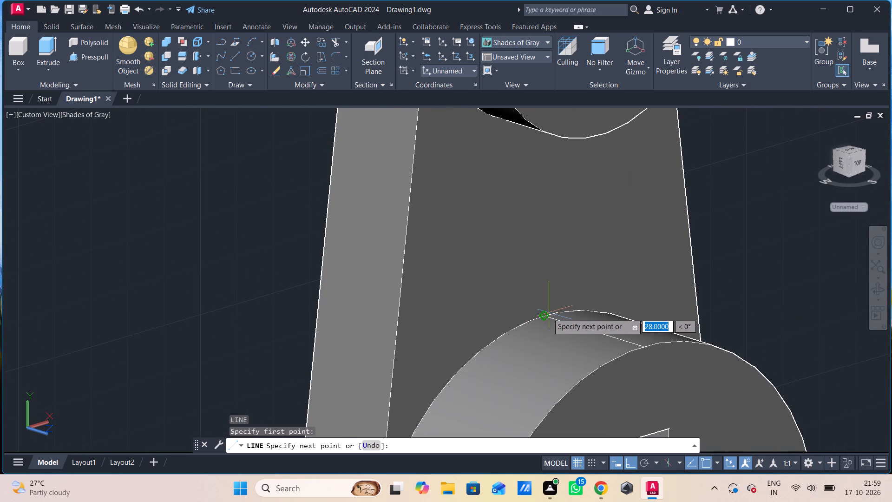
pyautogui.click(546, 313)
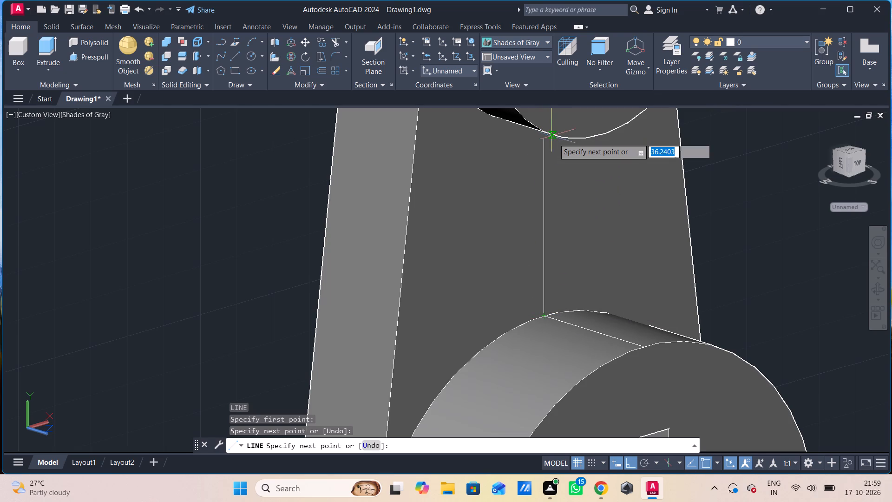
# Continue the line vertically about 38 units up the web face to the underside of the upper boss.
pyautogui.keyDown('shift'); pyautogui.moveTo(562, 143); pyautogui.dragTo(614, 158, button='middle'); pyautogui.keyUp('shift')
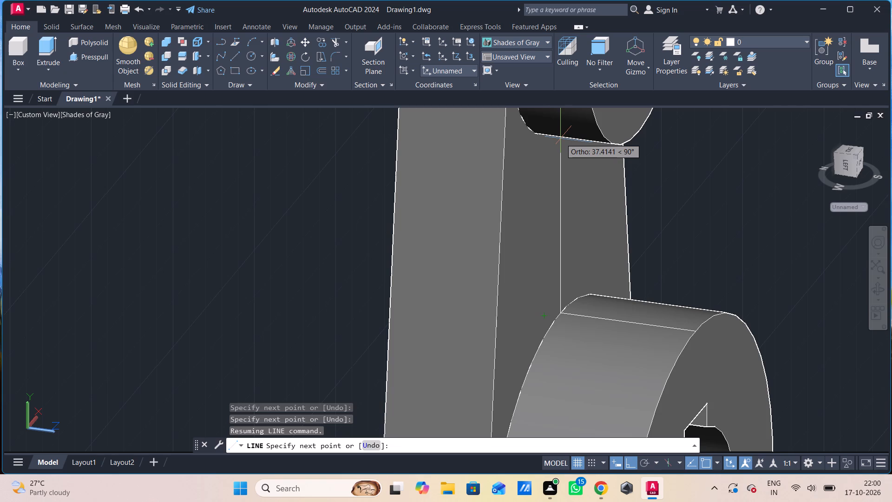
pyautogui.click(561, 139)
pyautogui.scroll(2, 615, 141)
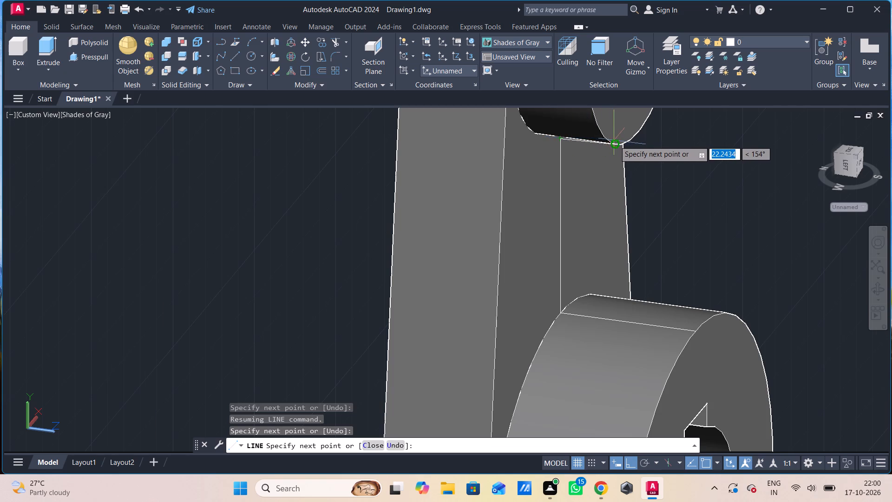
pyautogui.scroll(1, 615, 141)
pyautogui.hotkey('ctrl', 'z')
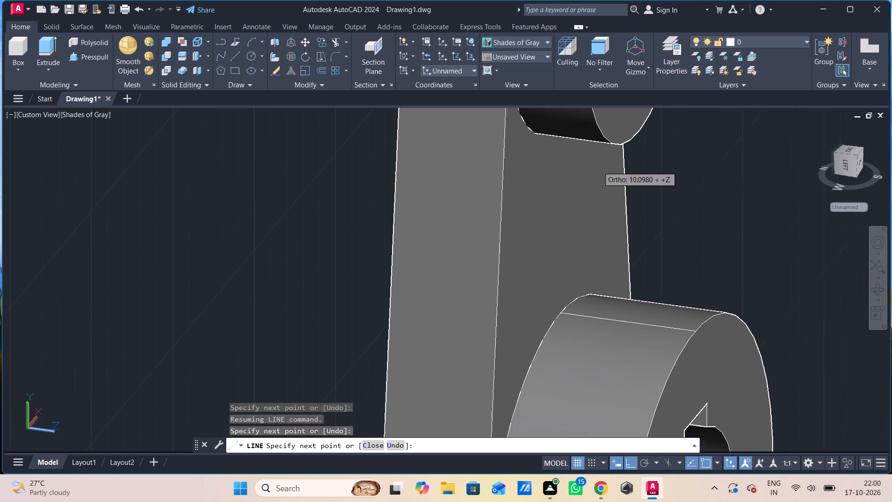
pyautogui.scroll(5, 569, 152)
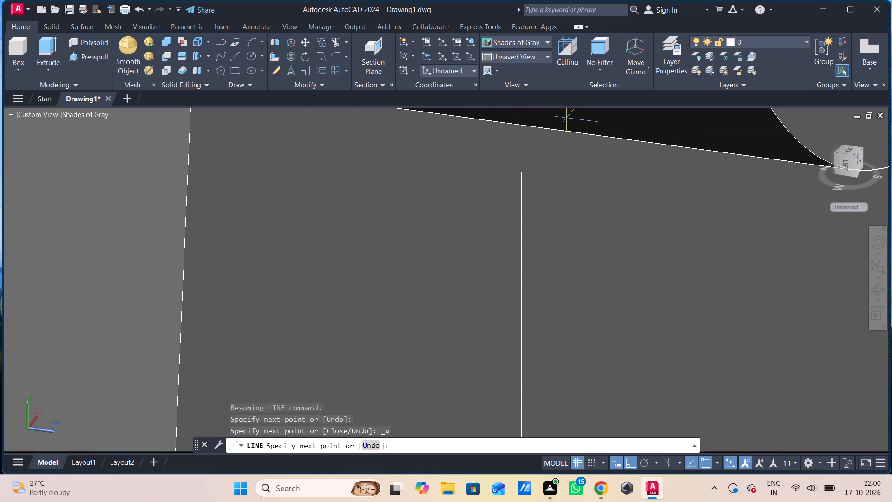
pyautogui.moveTo(557, 103); pyautogui.dragTo(583, 170, button='middle')
pyautogui.moveTo(578, 163); pyautogui.dragTo(578, 213, button='middle')
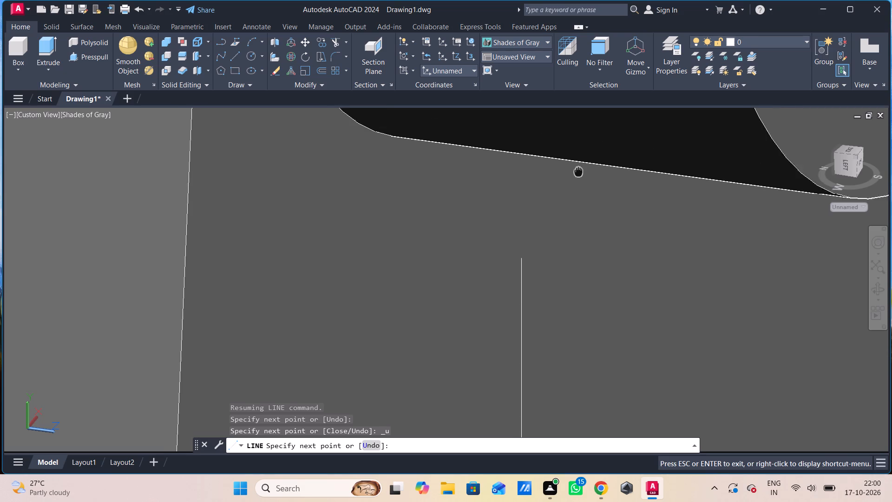
pyautogui.moveTo(578, 213); pyautogui.dragTo(576, 221, button='middle')
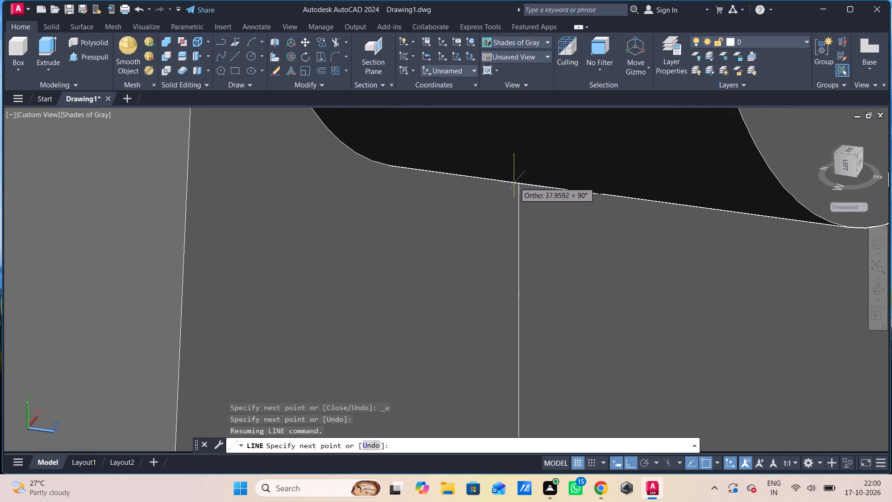
pyautogui.click(519, 182)
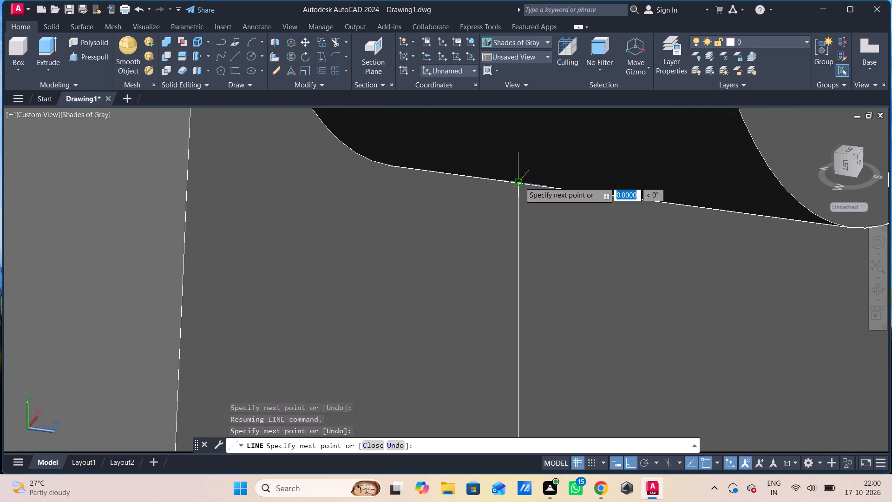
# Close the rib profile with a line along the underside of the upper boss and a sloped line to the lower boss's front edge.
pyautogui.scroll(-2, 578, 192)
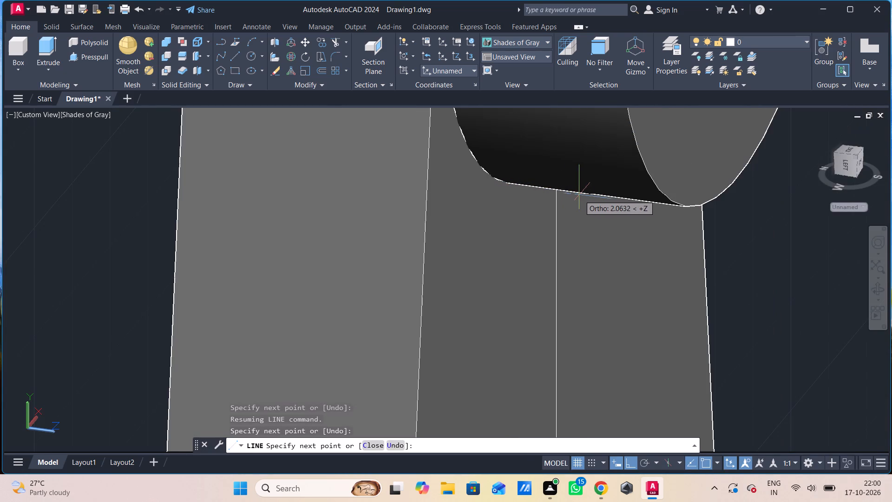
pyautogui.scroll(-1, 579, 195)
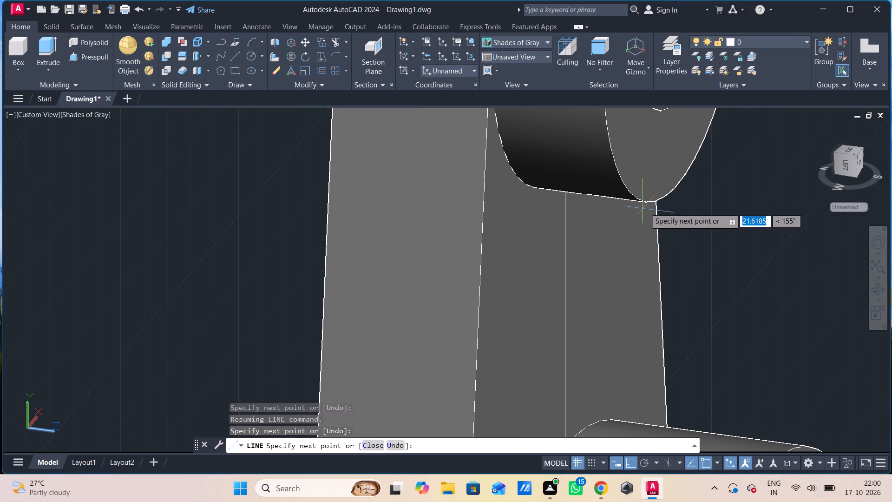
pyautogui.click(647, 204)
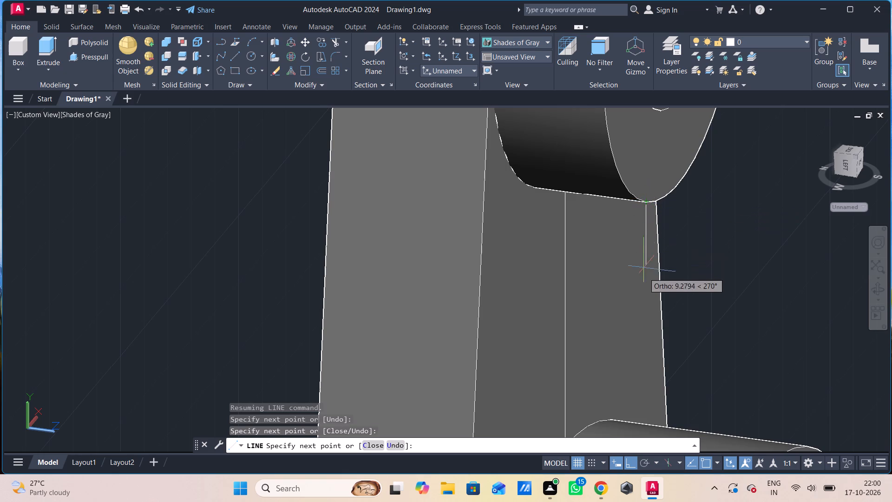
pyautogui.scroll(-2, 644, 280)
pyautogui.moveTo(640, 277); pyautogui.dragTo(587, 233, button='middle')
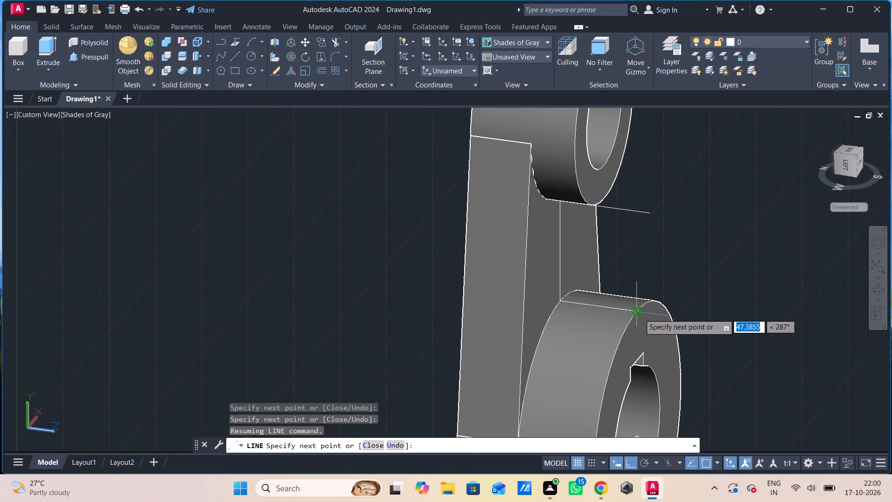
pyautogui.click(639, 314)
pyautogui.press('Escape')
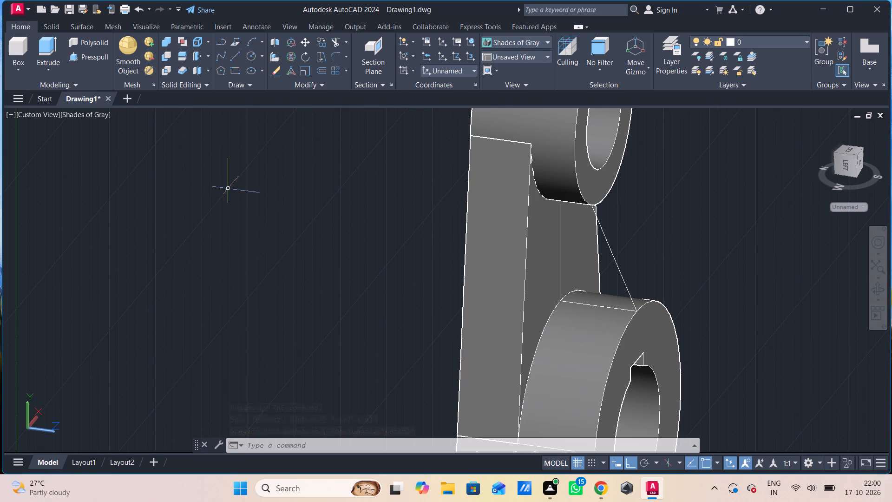
# Change the visual style from Shades of Gray to 2D Wireframe.
pyautogui.click(66, 119)
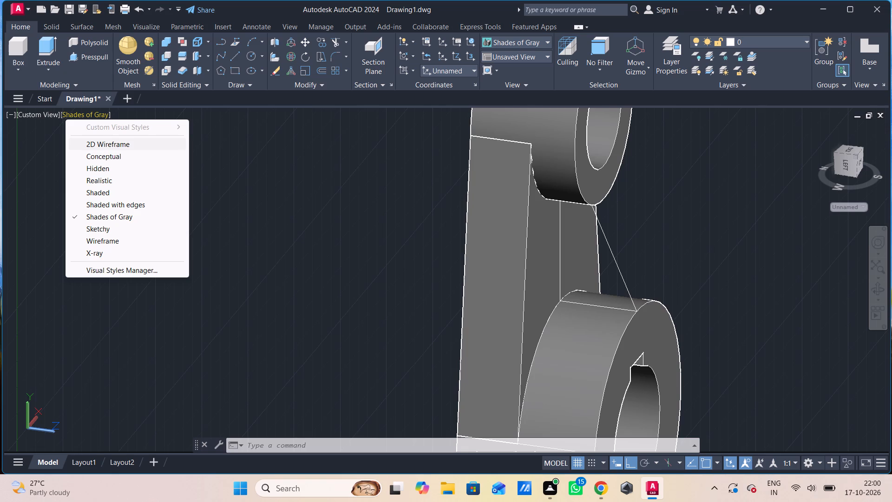
pyautogui.click(88, 145)
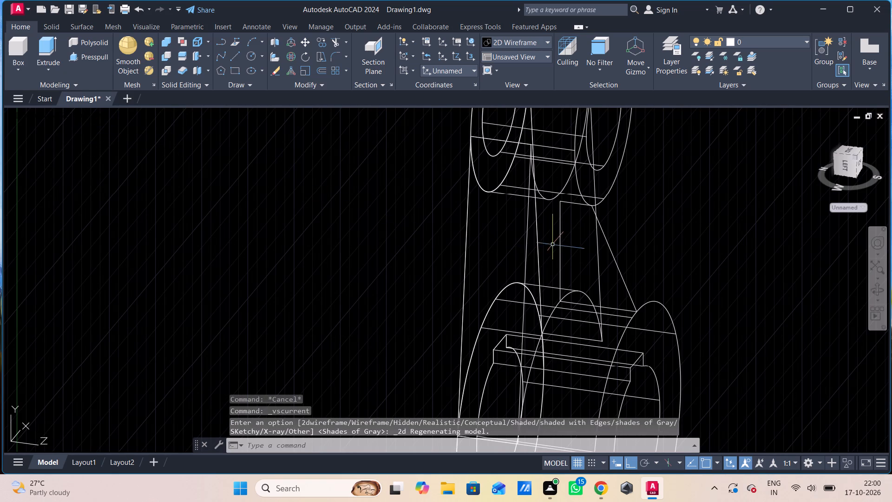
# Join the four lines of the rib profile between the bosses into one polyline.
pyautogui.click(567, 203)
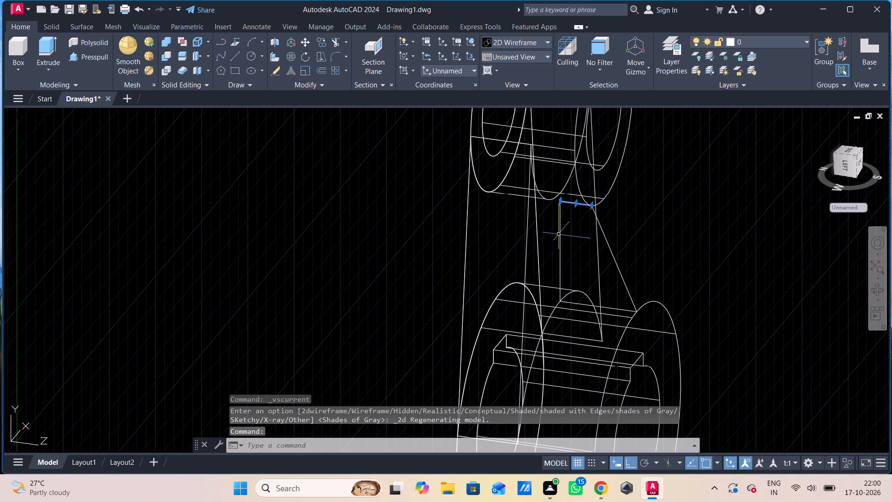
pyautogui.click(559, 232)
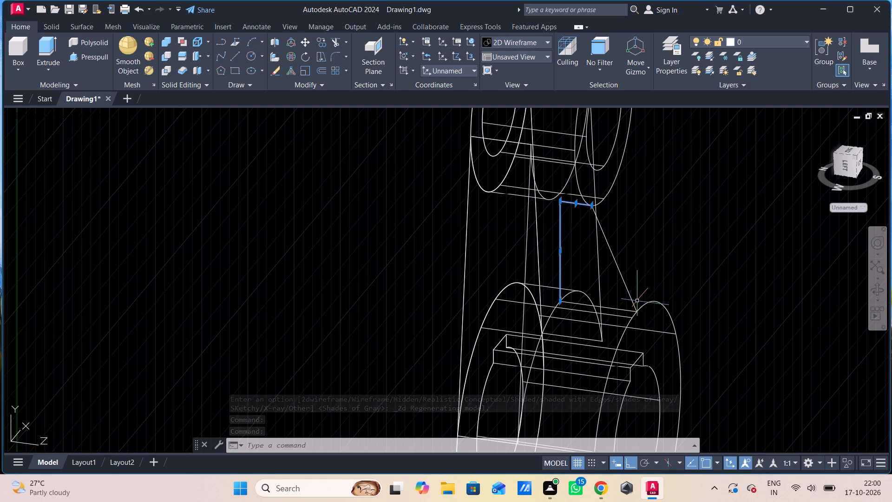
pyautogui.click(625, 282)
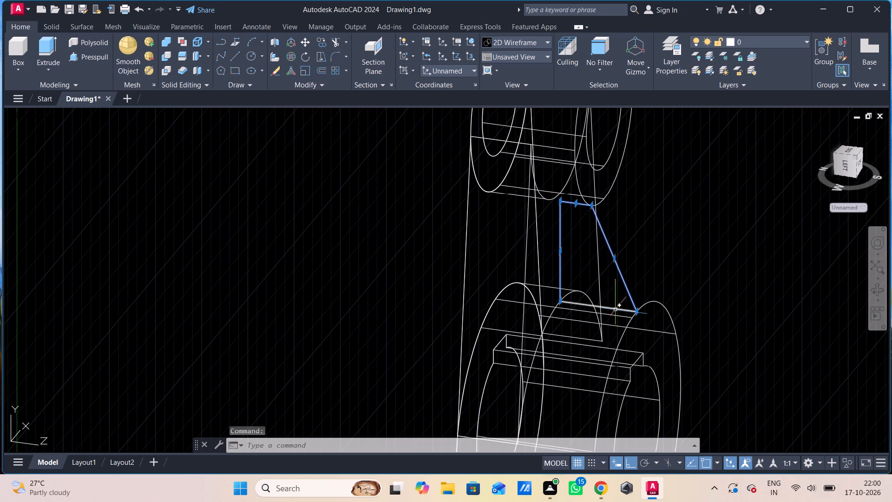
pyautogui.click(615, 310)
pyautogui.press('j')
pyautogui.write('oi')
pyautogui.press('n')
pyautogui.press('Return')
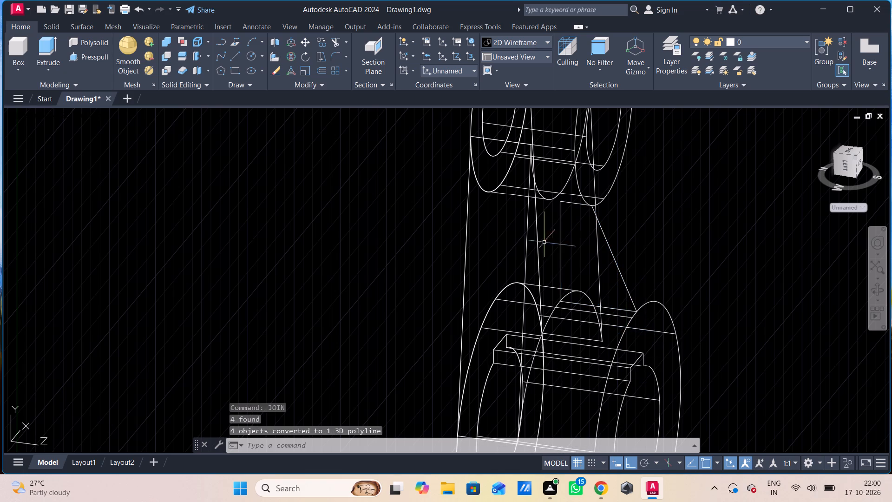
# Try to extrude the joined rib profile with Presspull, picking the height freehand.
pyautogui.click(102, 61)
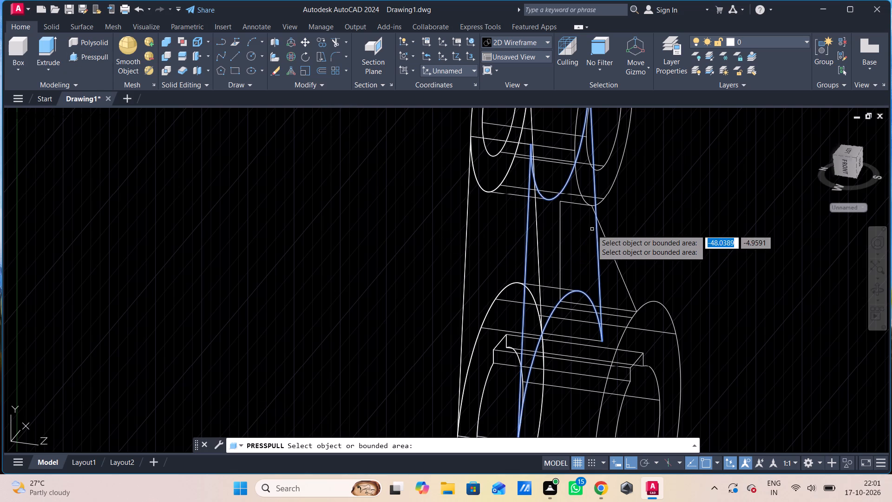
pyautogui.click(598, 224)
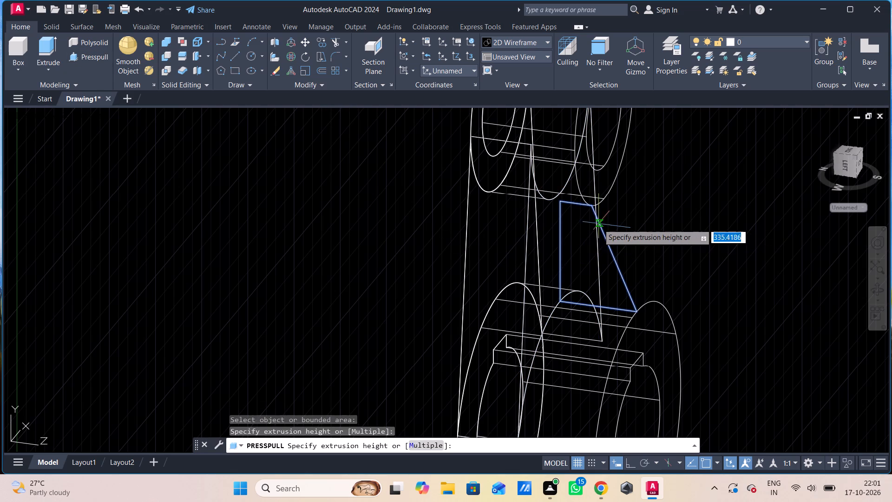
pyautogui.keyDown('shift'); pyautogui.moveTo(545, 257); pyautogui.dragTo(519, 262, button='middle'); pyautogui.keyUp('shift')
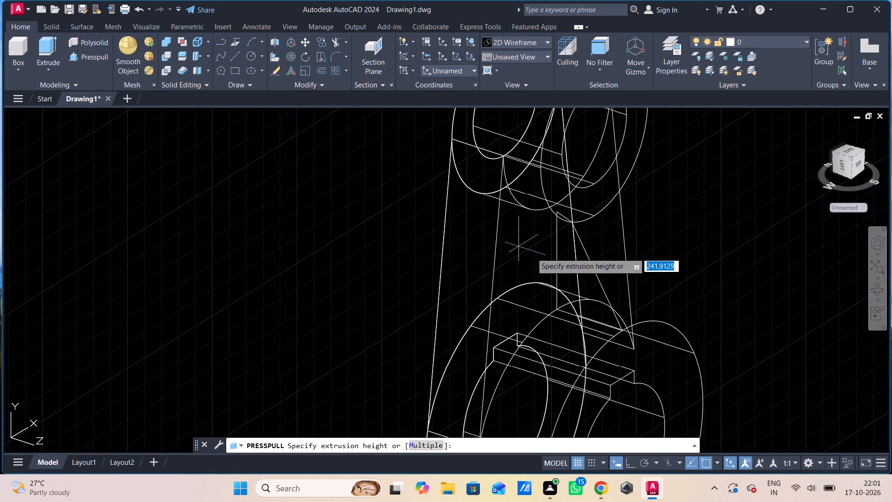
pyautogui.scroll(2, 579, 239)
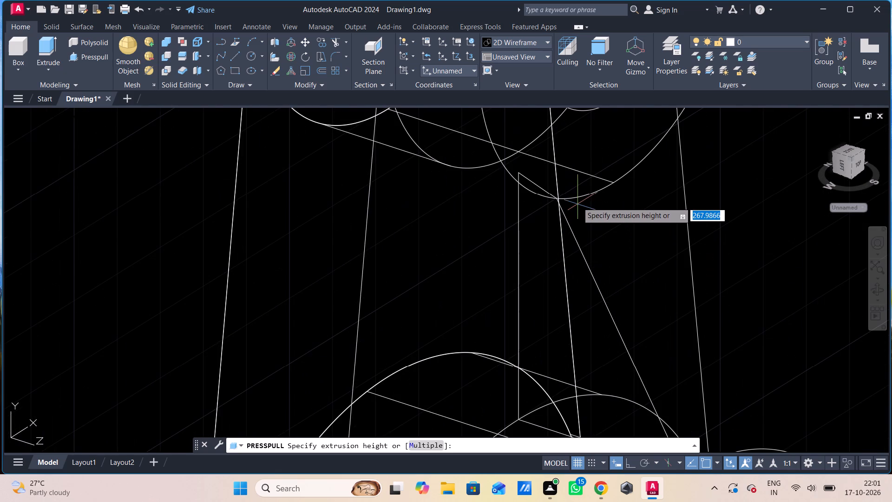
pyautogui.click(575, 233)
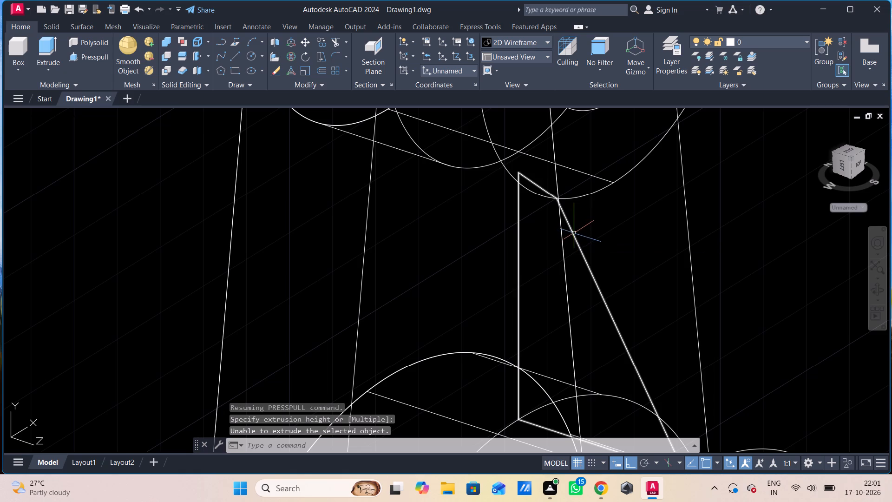
# Delete the joined 3D polyline of the rib profile between the bosses.
pyautogui.click(574, 233)
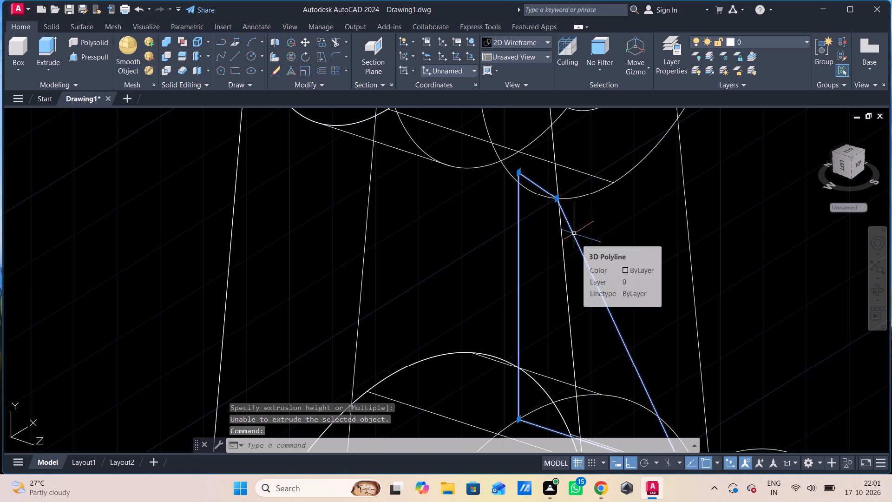
pyautogui.press('Delete')
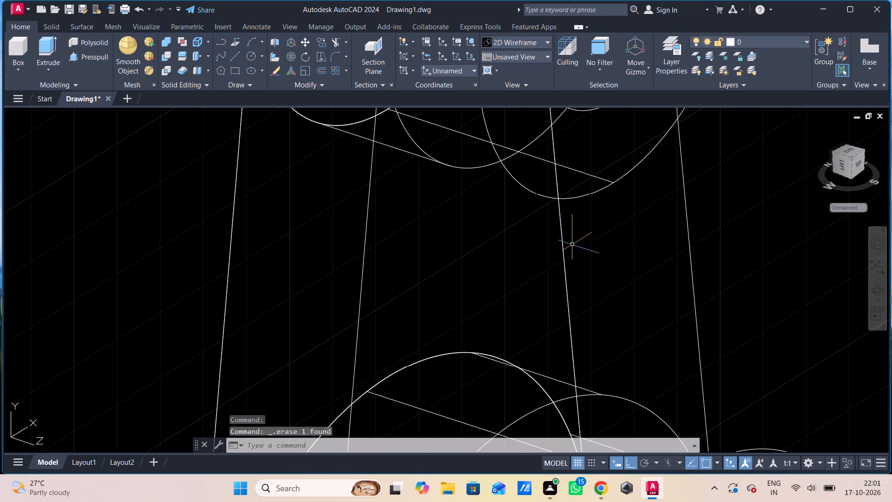
# In the Left view, draw a closed four-line rib profile between the bosses, about 28 units along the lower boss and 16 along the upper.
pyautogui.scroll(-3, 572, 239)
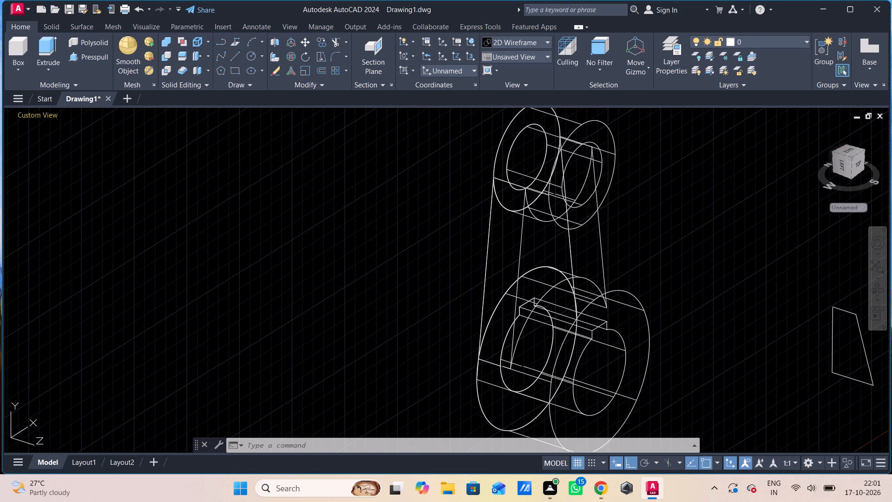
pyautogui.click(31, 112)
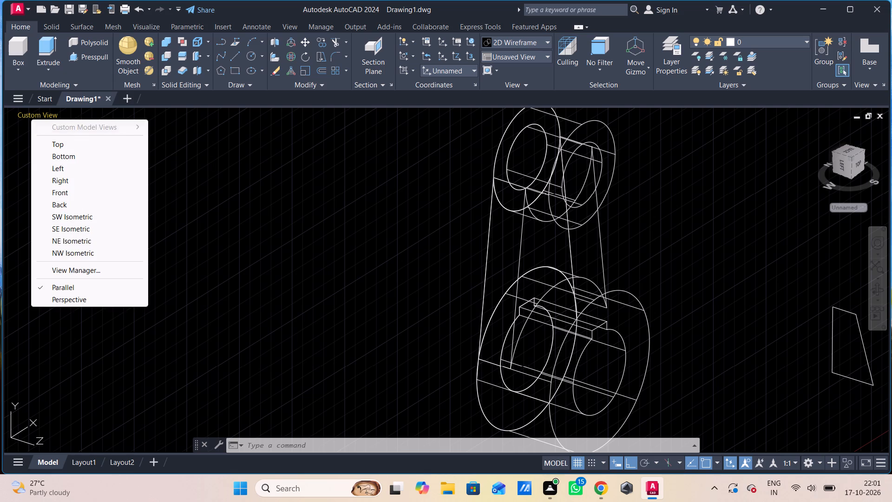
pyautogui.click(65, 166)
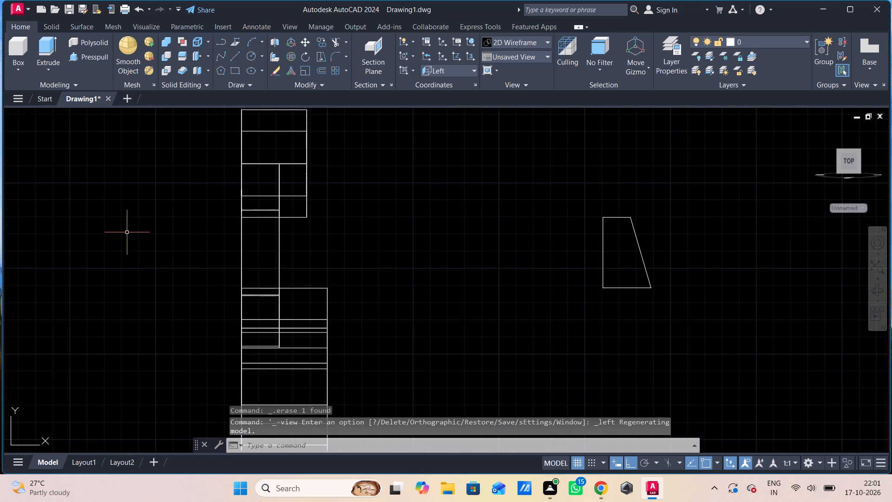
pyautogui.press('l')
pyautogui.press('Return')
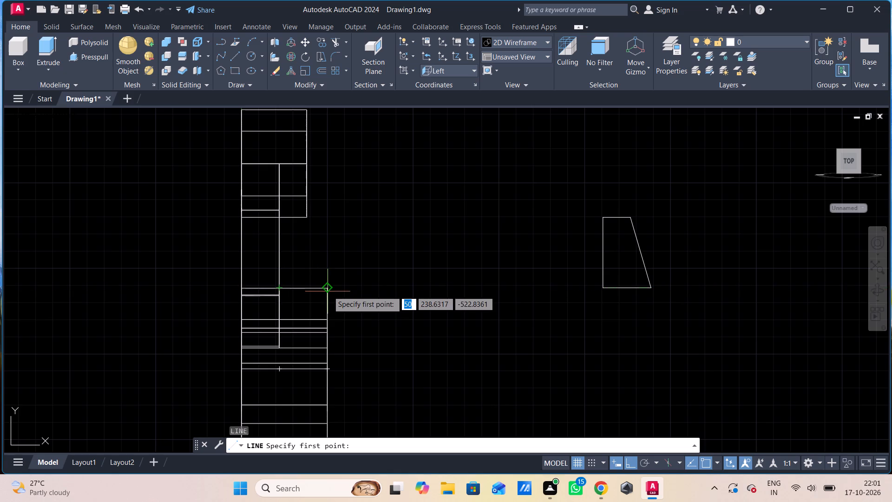
pyautogui.click(328, 291)
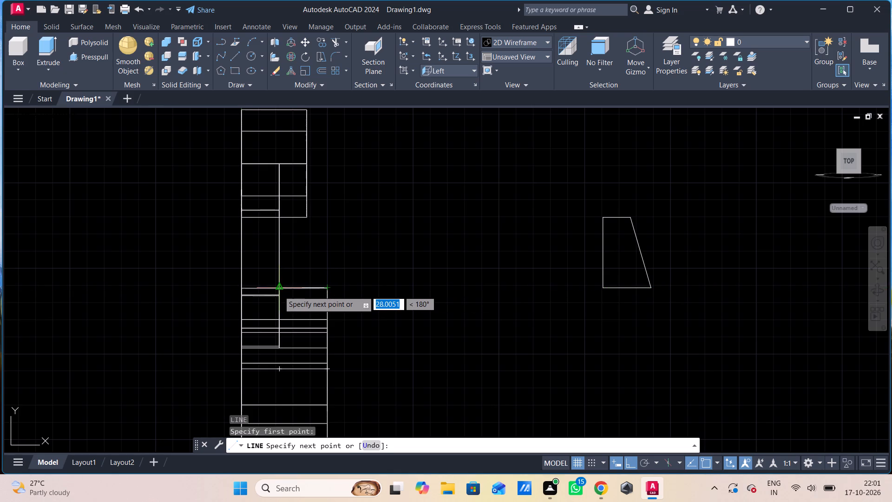
pyautogui.click(279, 289)
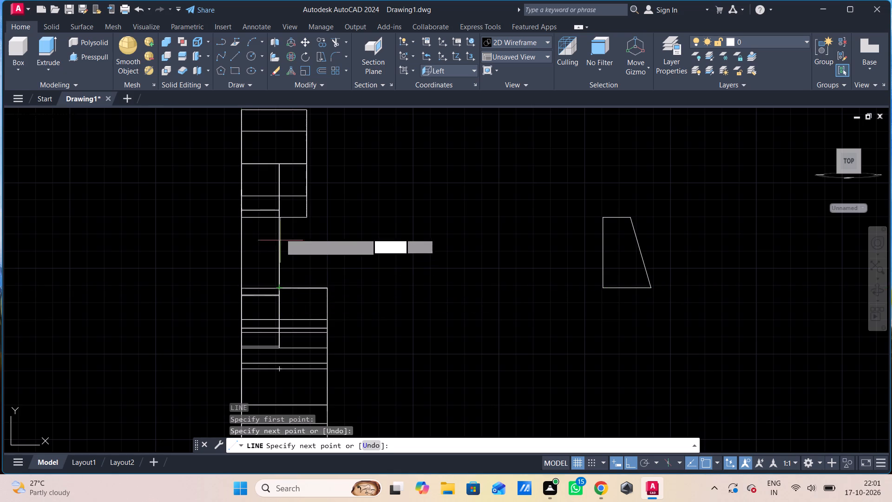
pyautogui.click(282, 215)
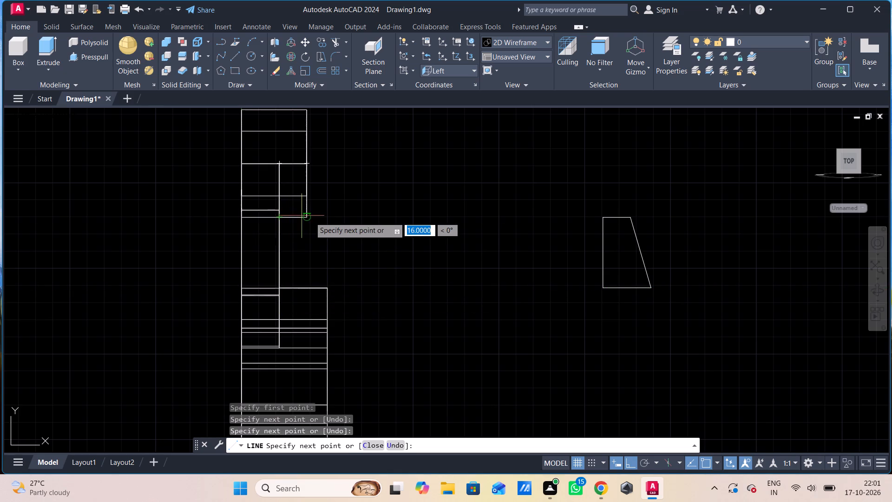
pyautogui.click(307, 218)
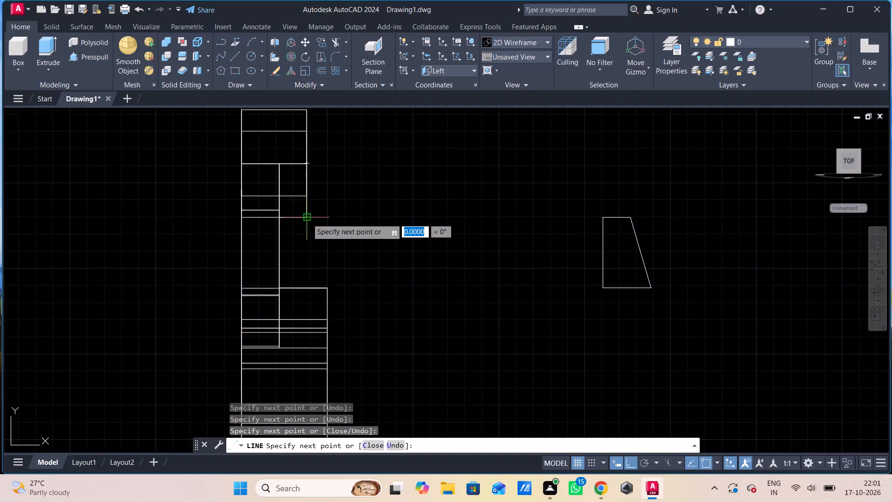
pyautogui.click(330, 287)
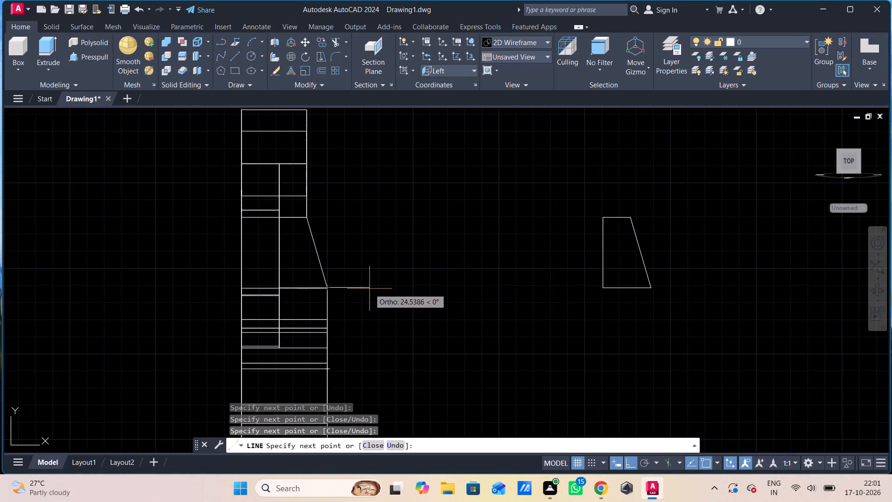
pyautogui.press('Escape')
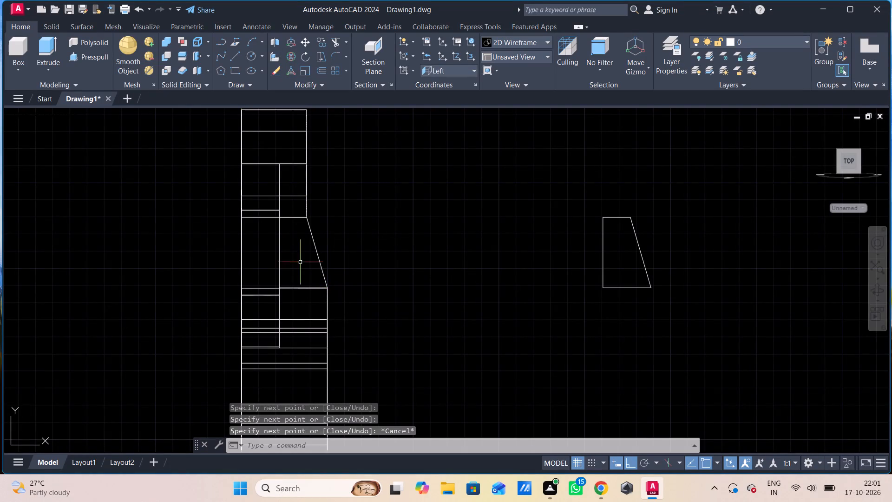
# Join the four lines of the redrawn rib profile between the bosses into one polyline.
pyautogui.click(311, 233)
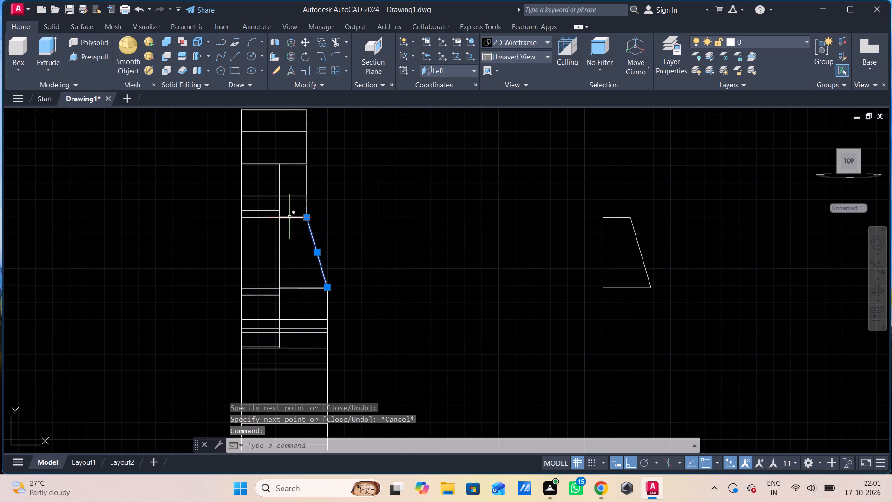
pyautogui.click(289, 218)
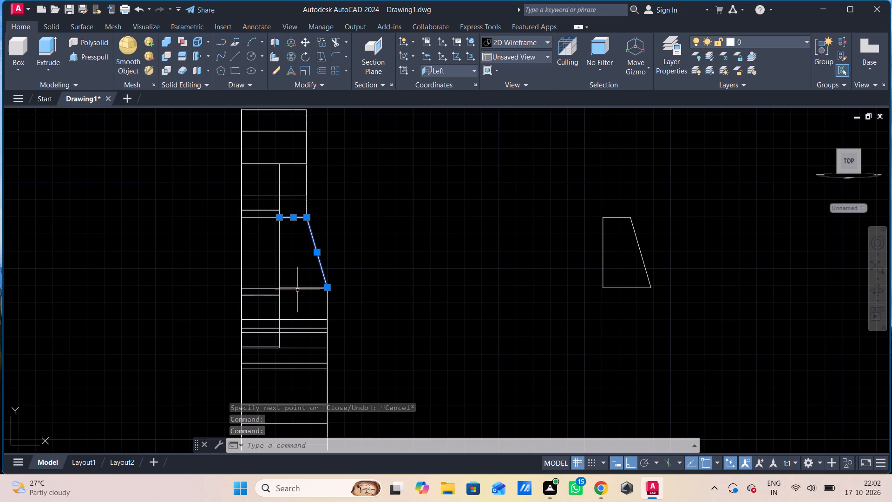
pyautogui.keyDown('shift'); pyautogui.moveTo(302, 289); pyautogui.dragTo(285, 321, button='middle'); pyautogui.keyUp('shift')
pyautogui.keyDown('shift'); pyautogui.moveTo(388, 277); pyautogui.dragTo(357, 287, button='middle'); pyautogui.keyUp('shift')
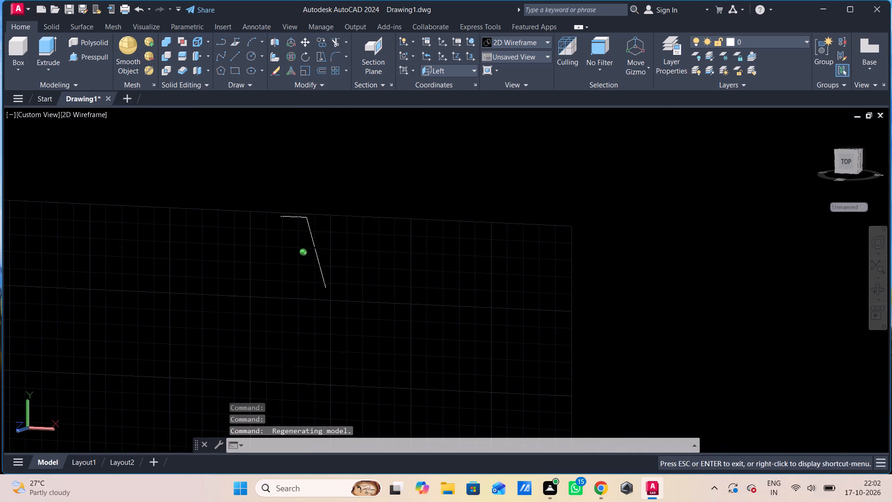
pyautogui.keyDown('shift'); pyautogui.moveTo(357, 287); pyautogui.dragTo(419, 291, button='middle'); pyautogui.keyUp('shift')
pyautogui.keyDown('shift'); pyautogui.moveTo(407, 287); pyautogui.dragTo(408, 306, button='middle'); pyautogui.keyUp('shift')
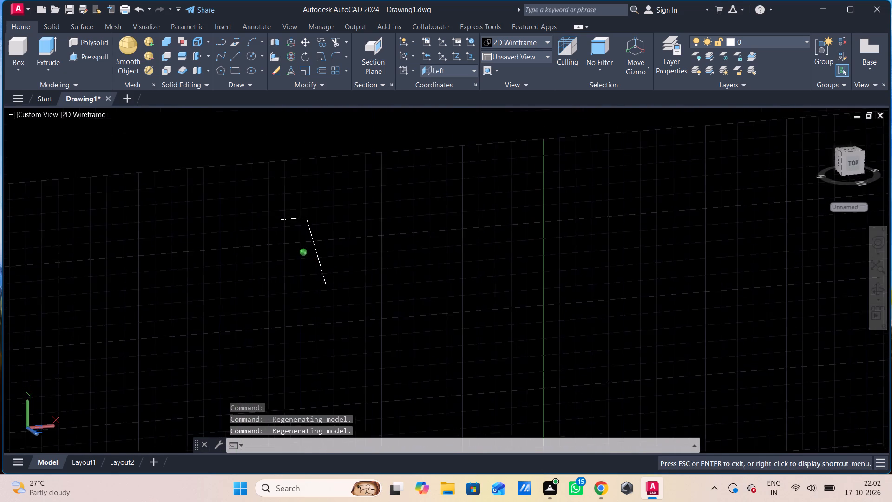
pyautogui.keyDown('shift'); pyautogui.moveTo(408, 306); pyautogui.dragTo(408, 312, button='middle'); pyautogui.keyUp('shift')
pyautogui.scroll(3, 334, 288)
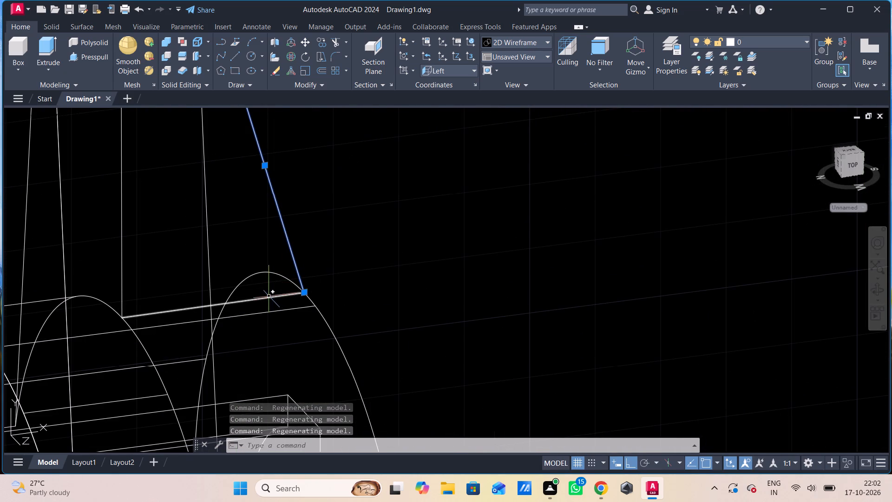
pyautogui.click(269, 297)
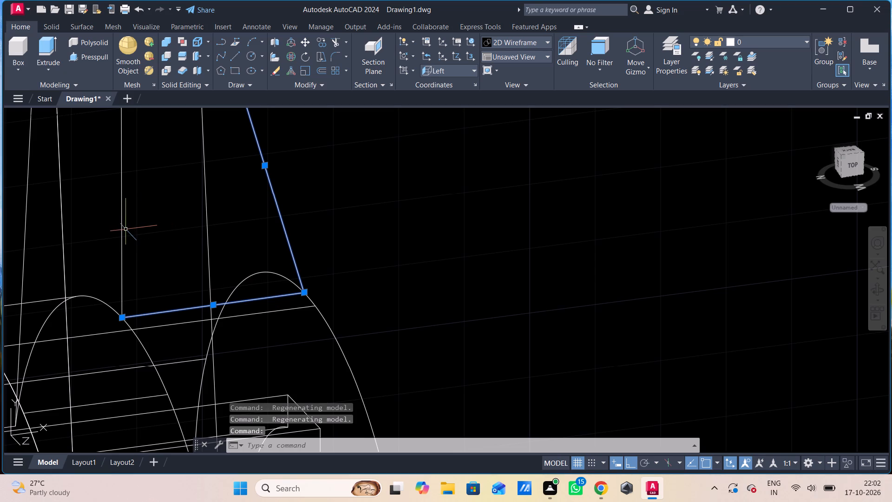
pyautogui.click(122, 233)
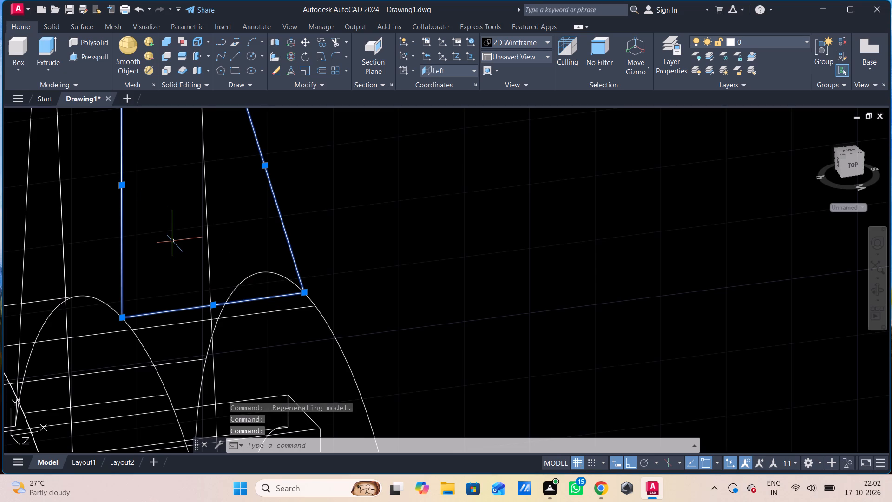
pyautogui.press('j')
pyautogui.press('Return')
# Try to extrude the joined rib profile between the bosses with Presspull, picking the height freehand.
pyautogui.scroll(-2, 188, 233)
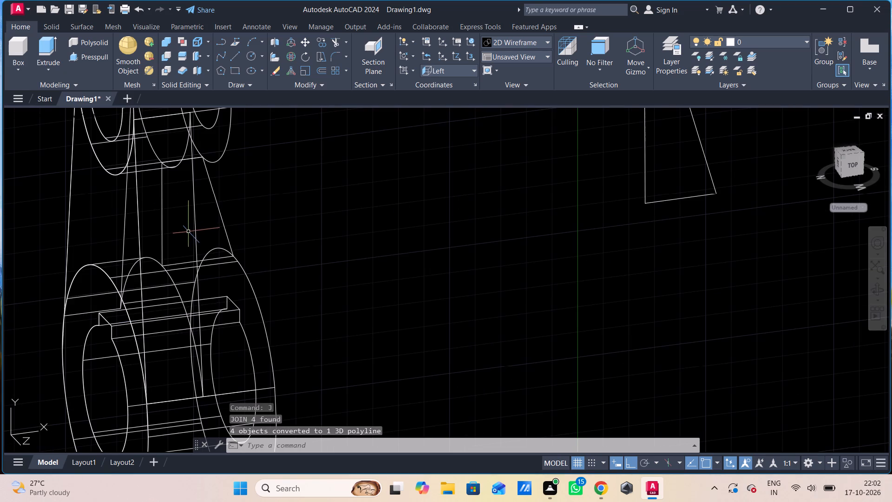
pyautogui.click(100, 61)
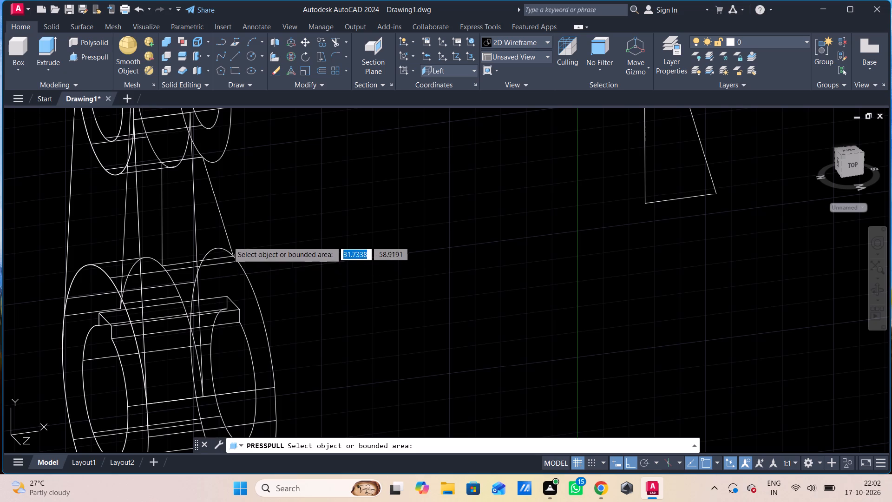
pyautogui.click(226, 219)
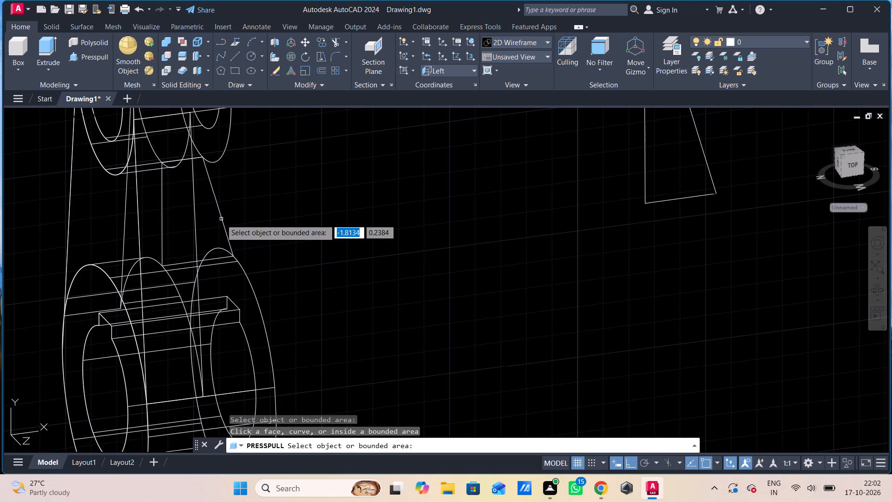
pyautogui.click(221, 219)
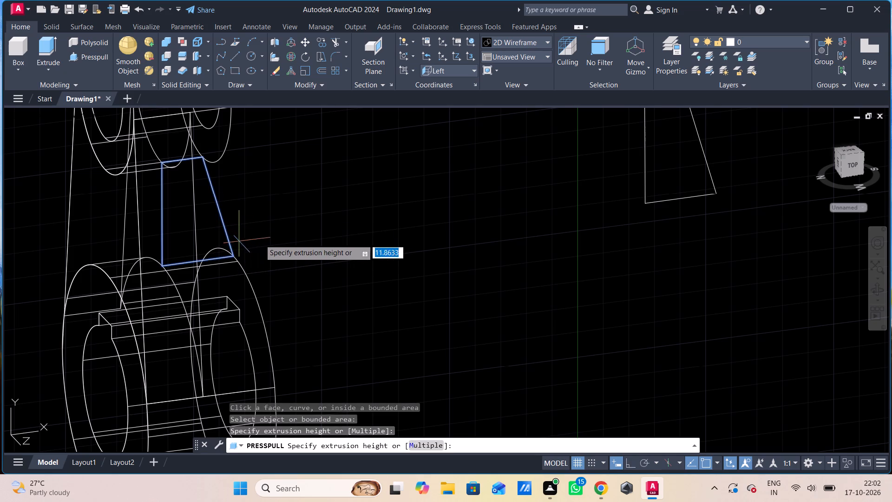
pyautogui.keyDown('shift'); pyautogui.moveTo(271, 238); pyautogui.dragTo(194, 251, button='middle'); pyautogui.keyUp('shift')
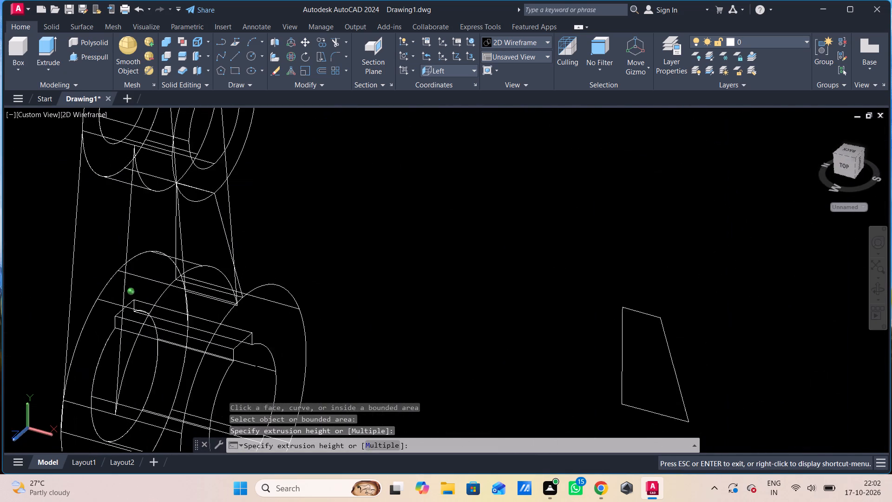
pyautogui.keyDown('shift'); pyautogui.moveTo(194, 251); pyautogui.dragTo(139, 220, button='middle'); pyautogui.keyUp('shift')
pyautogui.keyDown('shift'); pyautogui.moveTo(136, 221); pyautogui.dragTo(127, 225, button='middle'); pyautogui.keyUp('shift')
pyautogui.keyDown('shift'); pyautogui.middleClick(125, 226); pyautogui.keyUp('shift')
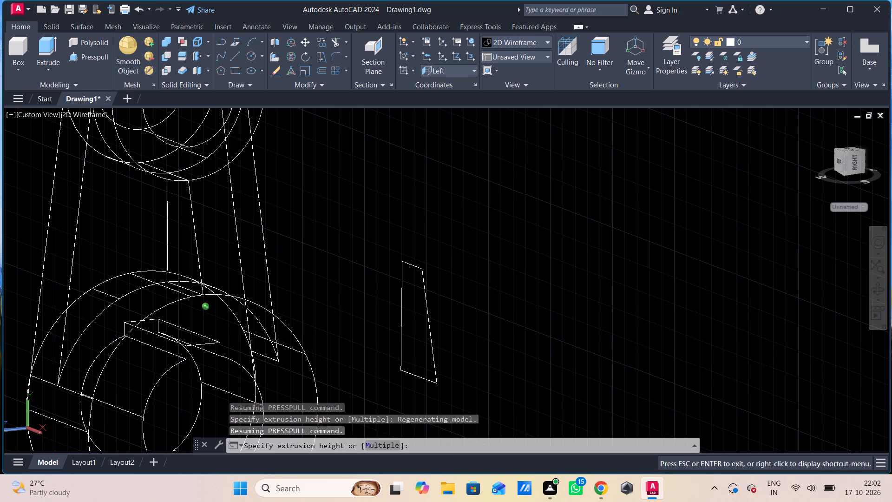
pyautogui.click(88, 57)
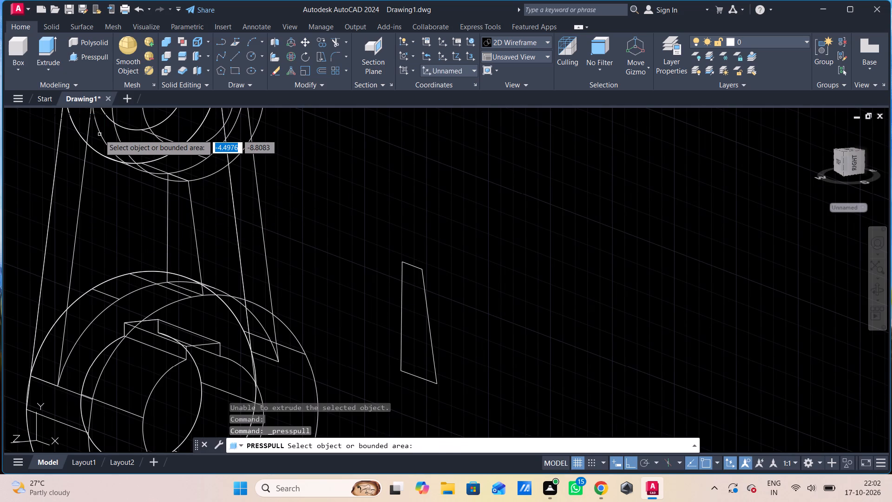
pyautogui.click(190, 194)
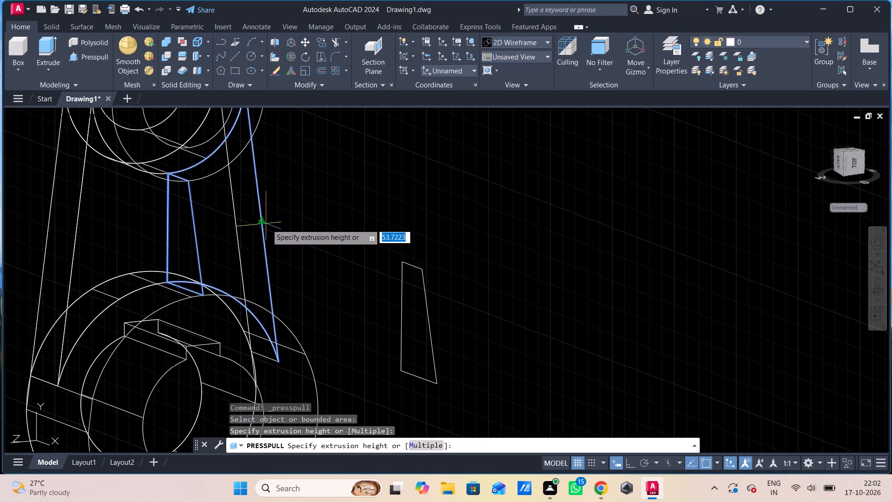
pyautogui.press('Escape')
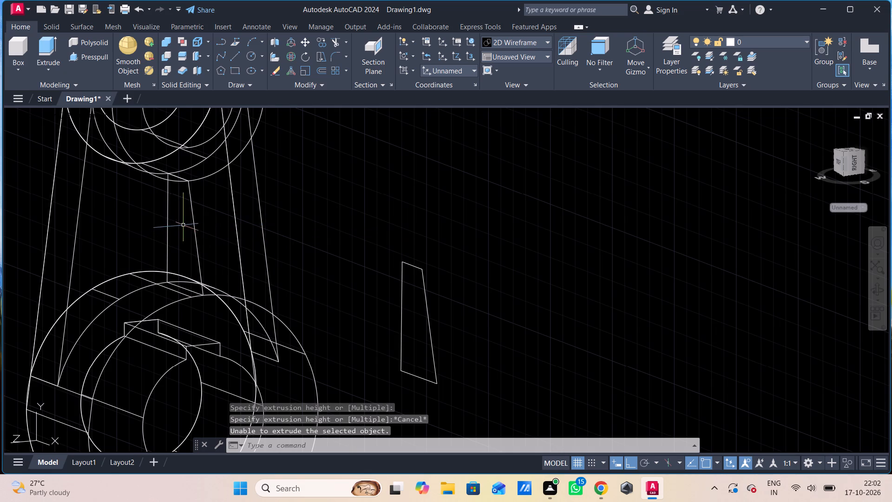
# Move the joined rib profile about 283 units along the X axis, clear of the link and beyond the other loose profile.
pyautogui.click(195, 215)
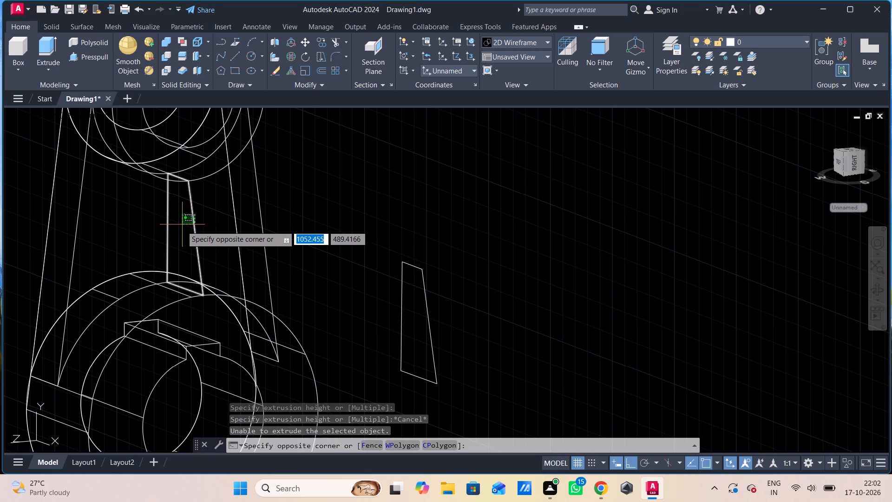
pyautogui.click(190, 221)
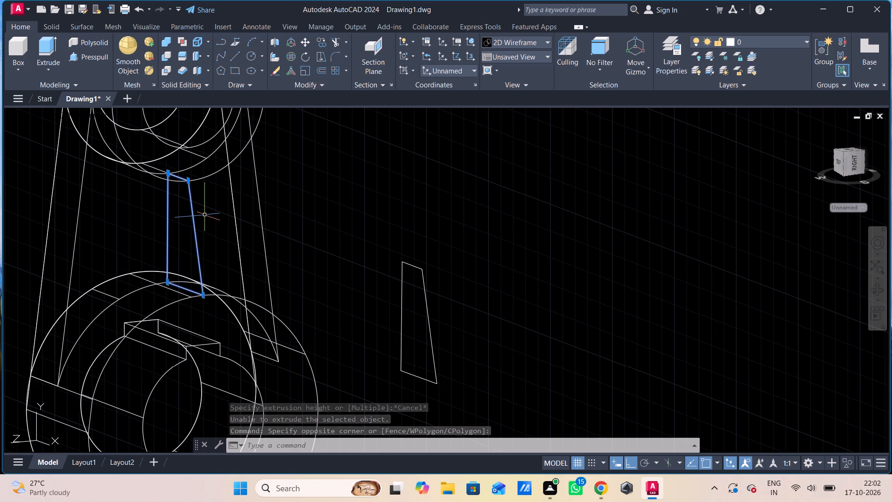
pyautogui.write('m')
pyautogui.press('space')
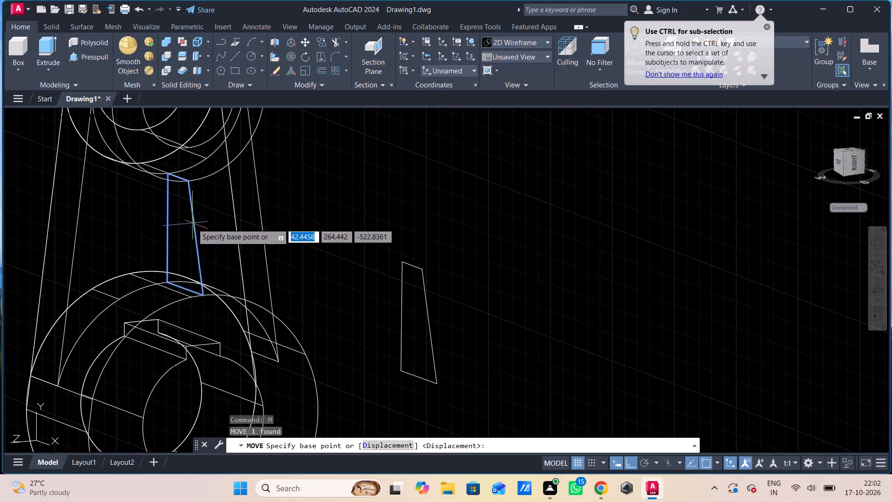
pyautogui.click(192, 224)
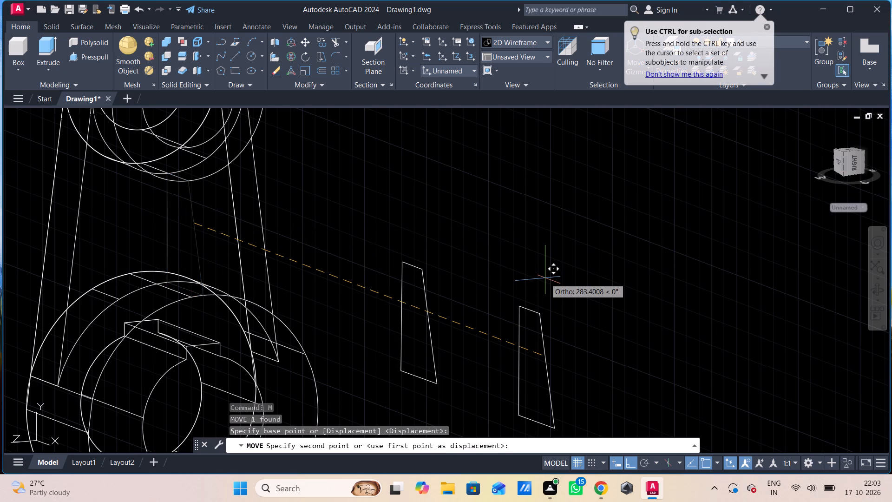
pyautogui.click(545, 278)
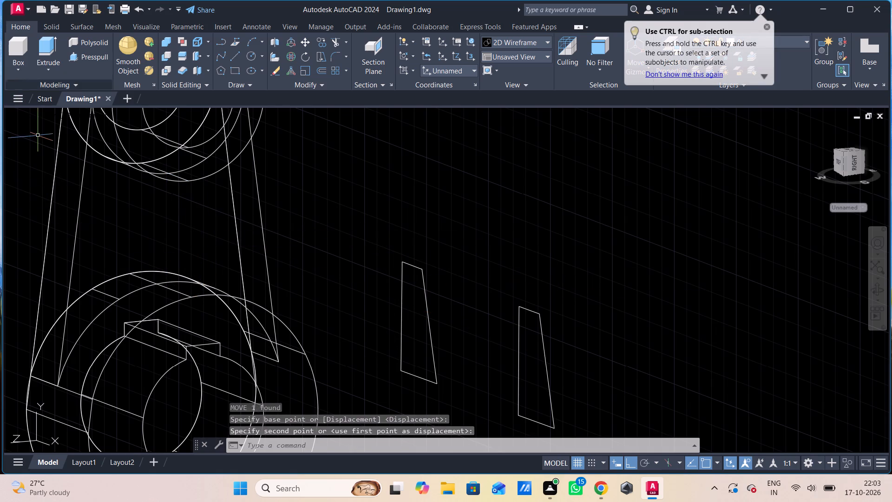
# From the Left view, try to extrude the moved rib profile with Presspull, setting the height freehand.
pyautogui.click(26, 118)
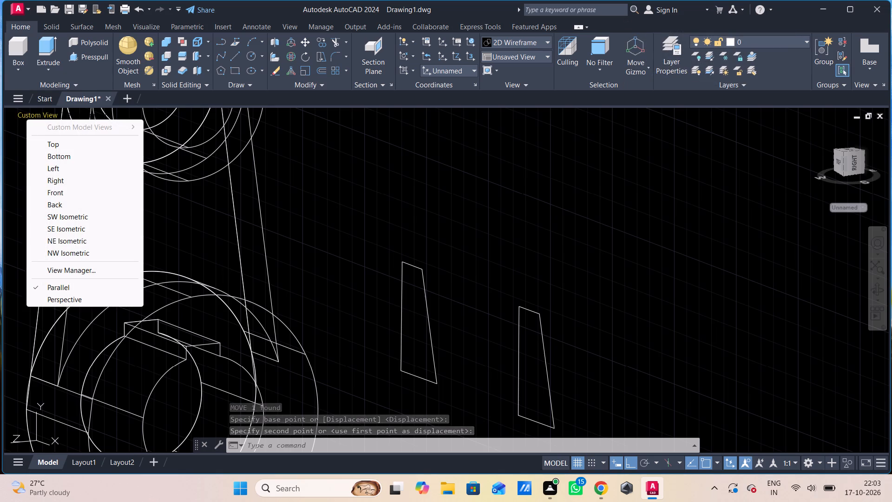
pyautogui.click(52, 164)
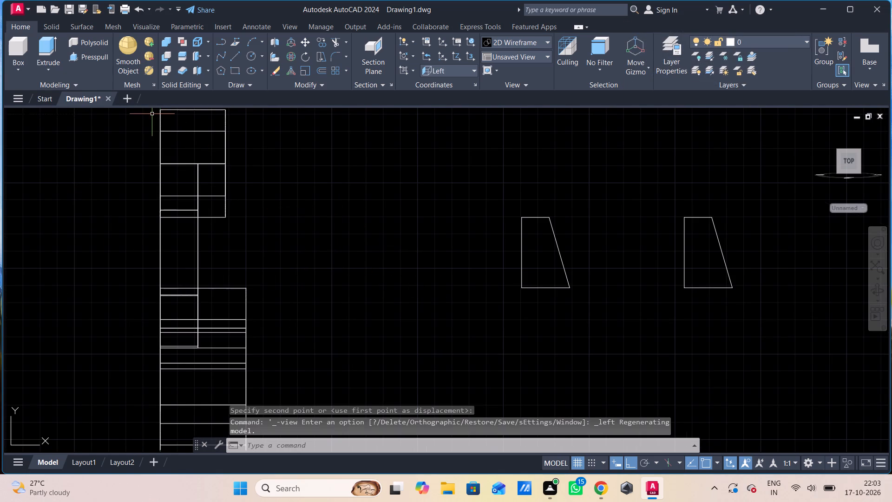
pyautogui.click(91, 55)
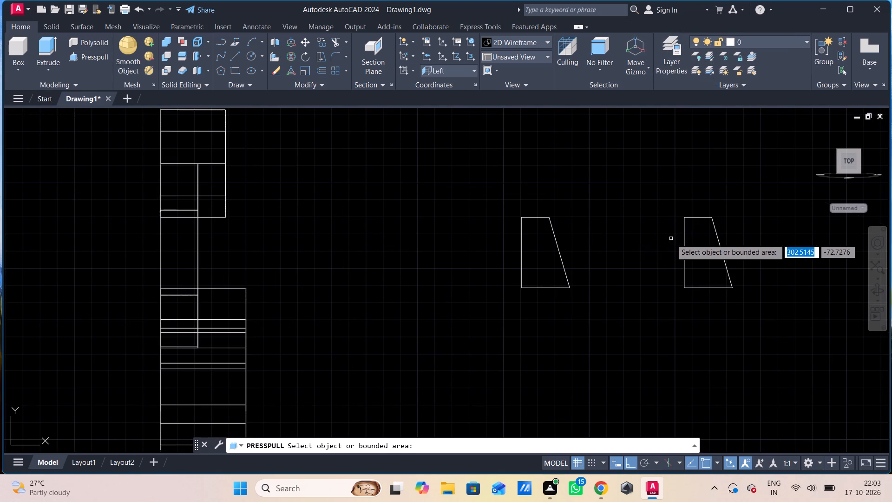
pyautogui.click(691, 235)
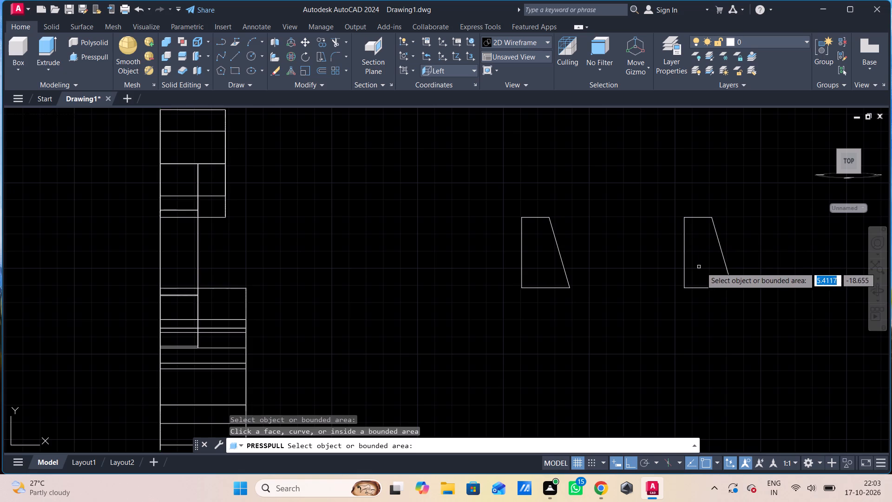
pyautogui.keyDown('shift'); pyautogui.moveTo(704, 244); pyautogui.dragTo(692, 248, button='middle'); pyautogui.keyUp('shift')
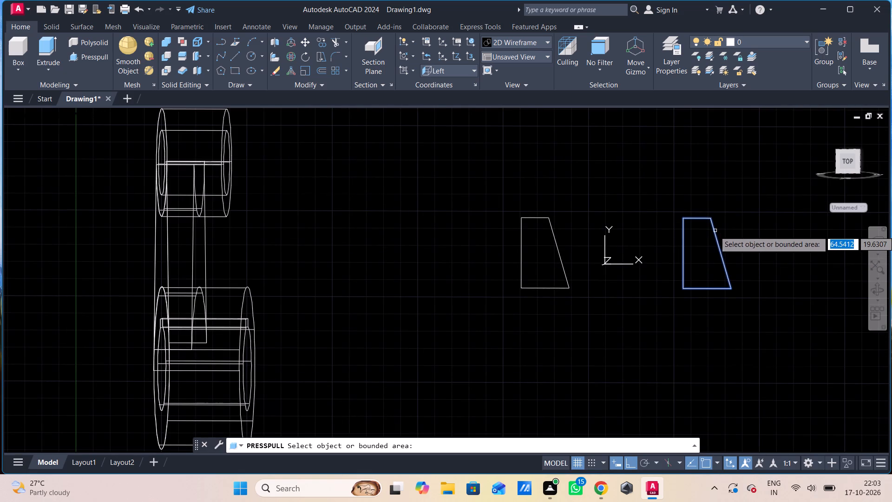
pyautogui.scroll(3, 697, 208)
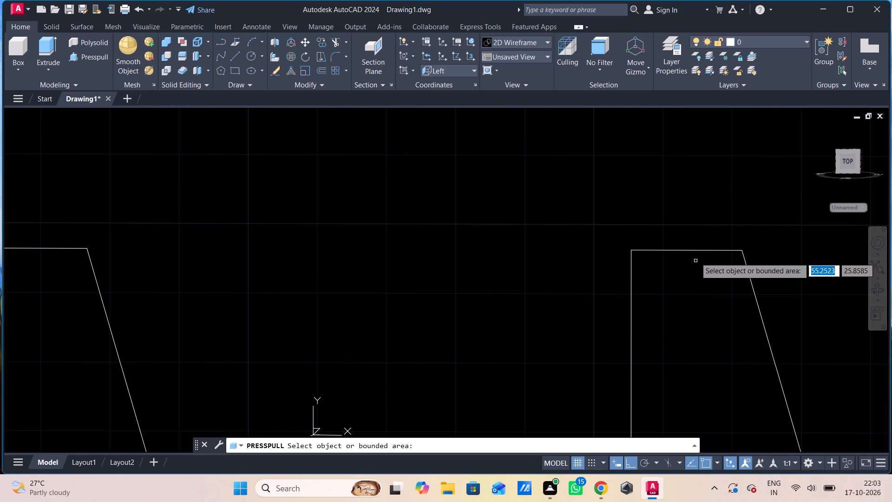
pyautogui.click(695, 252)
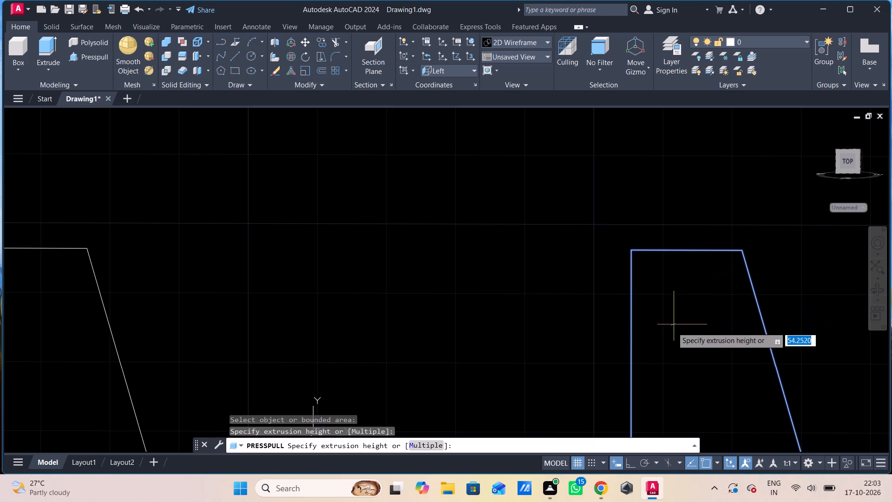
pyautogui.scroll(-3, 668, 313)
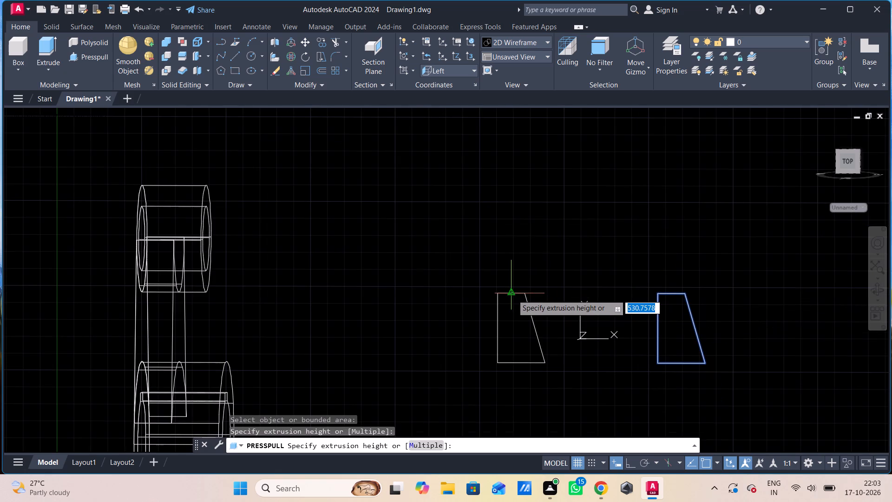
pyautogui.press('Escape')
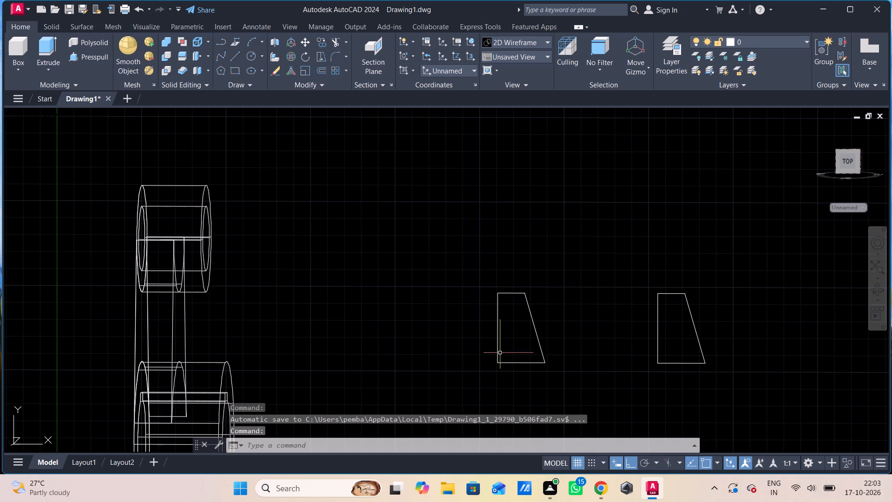
# Delete both loose rib profiles lying beside the link.
pyautogui.moveTo(747, 287); pyautogui.dragTo(739, 296)
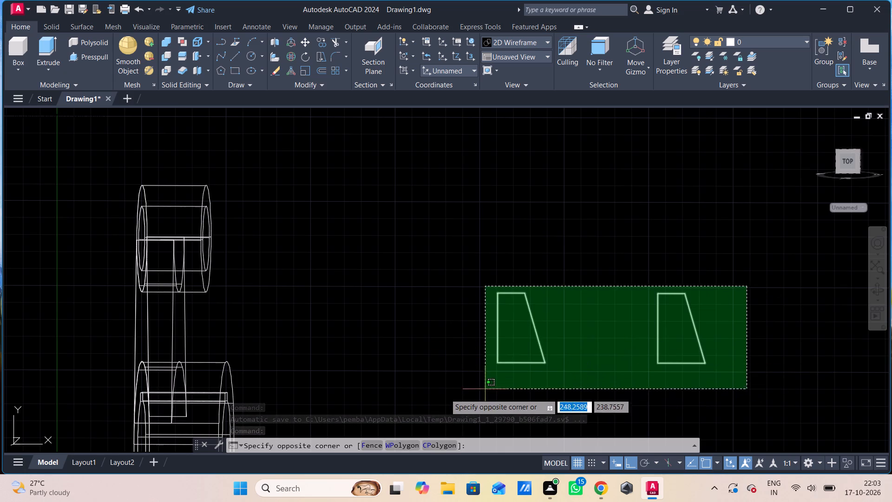
pyautogui.click(445, 394)
pyautogui.press('Delete')
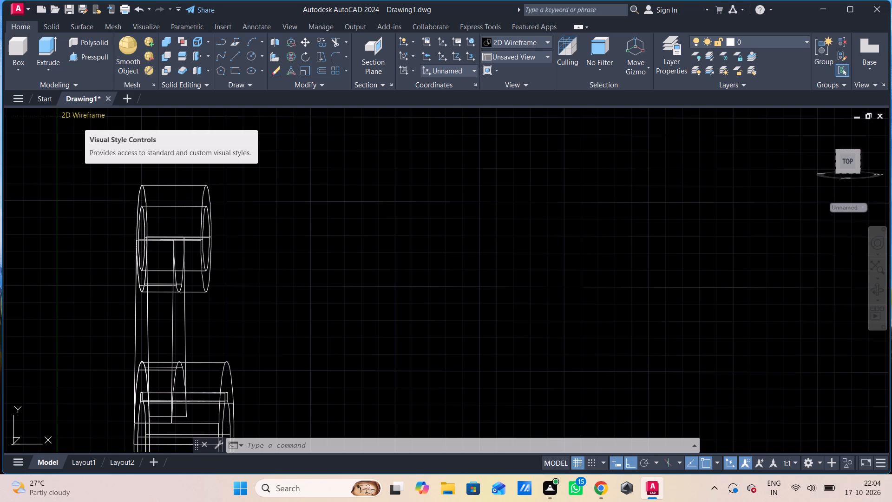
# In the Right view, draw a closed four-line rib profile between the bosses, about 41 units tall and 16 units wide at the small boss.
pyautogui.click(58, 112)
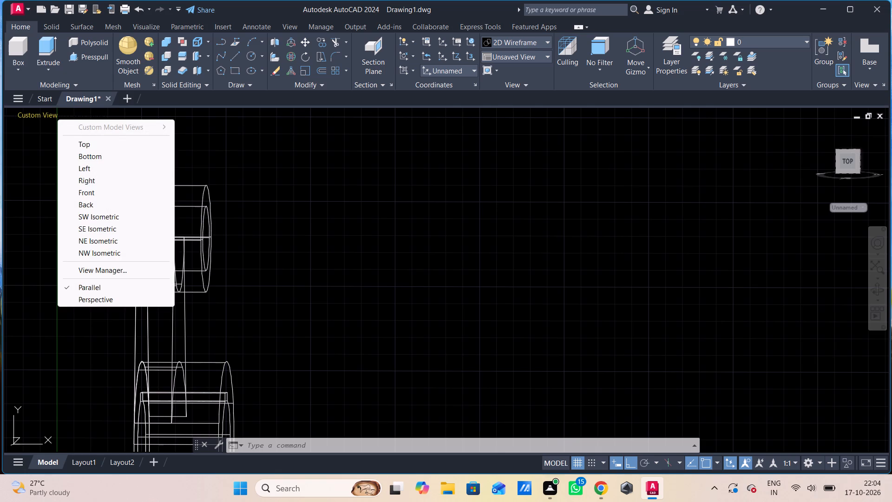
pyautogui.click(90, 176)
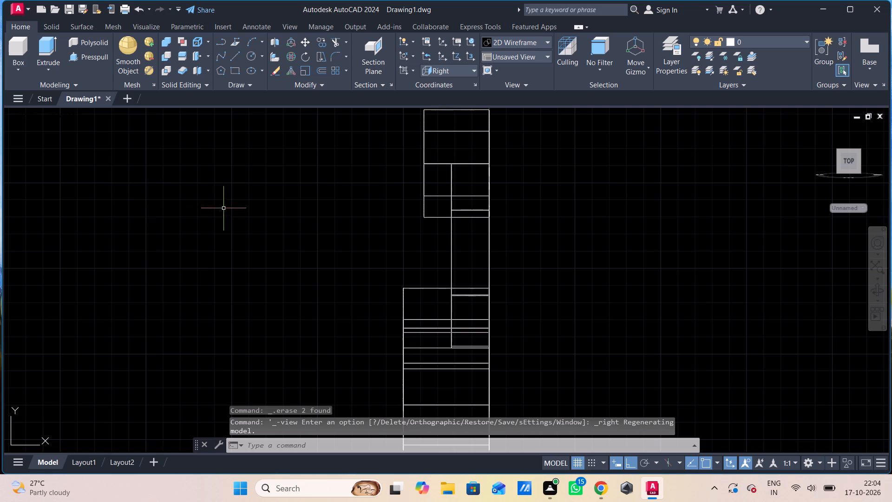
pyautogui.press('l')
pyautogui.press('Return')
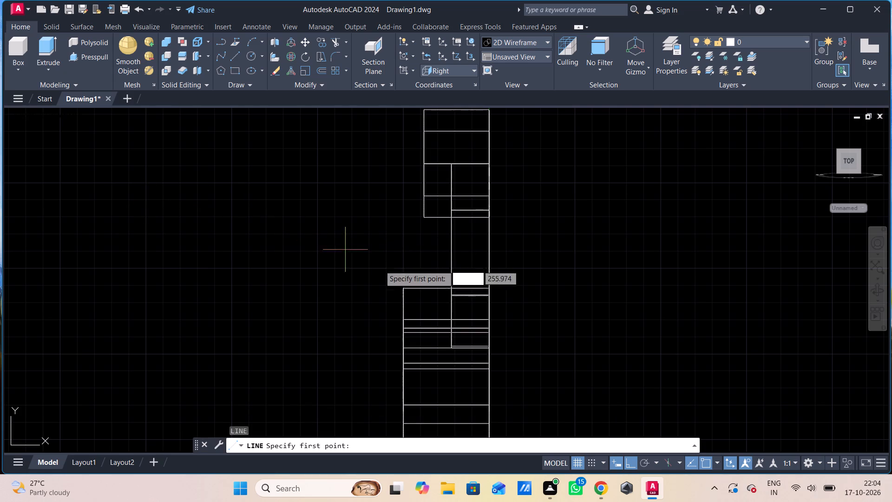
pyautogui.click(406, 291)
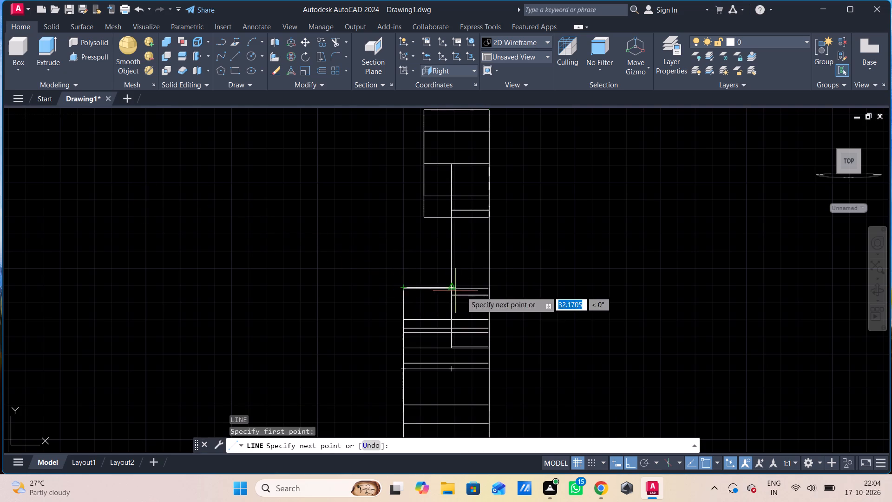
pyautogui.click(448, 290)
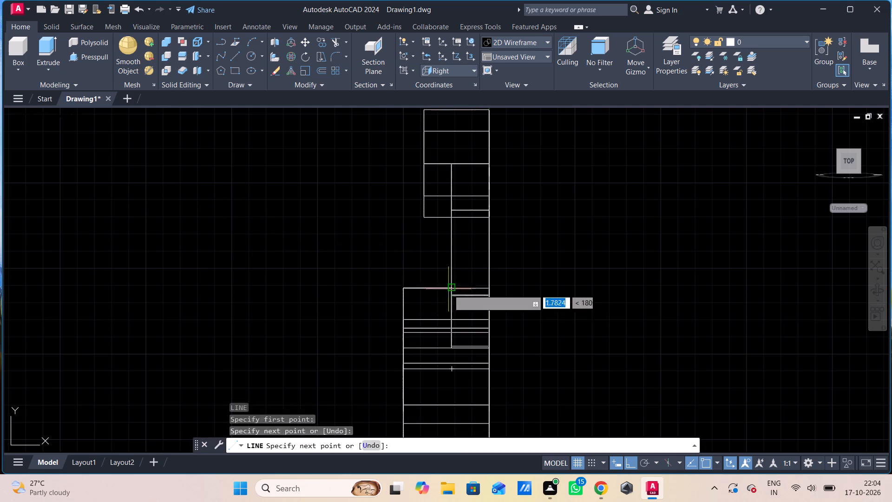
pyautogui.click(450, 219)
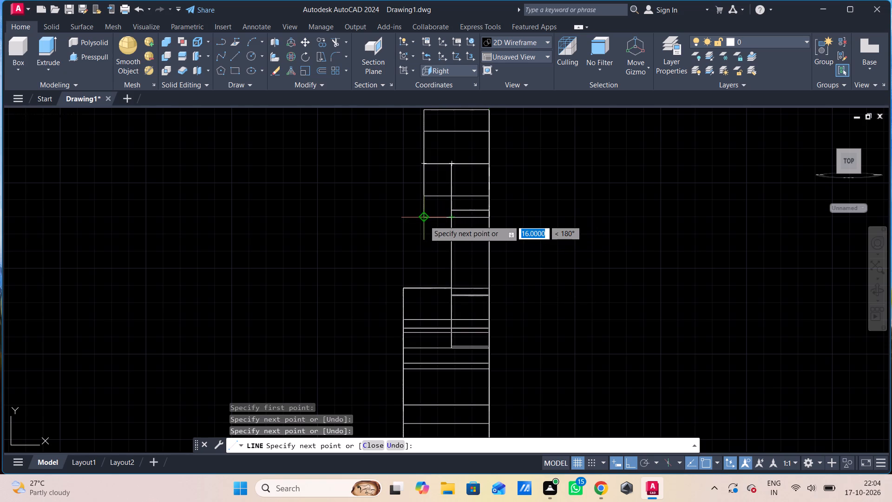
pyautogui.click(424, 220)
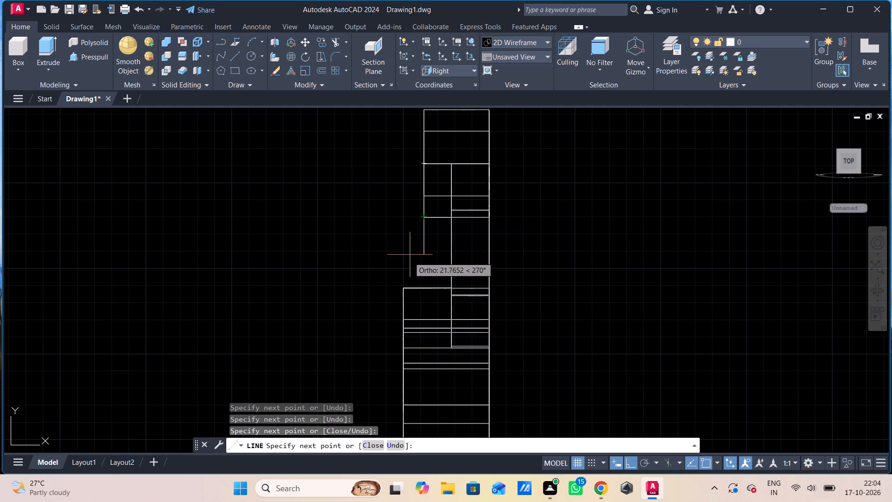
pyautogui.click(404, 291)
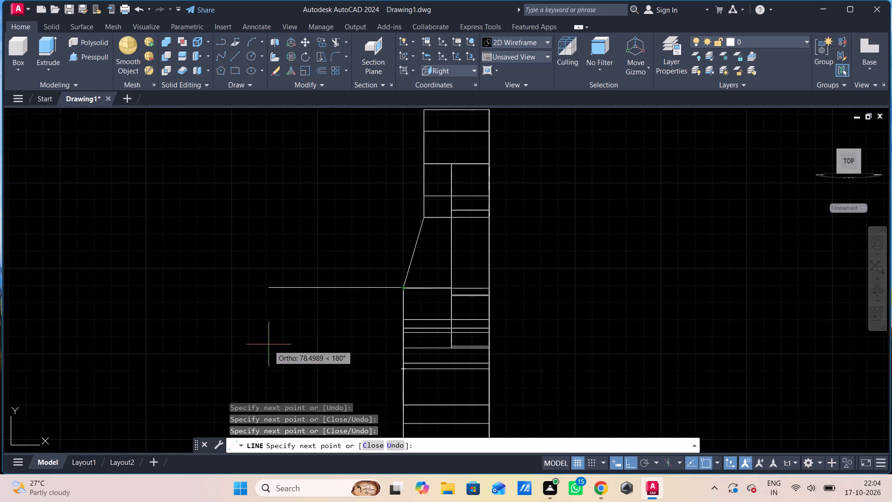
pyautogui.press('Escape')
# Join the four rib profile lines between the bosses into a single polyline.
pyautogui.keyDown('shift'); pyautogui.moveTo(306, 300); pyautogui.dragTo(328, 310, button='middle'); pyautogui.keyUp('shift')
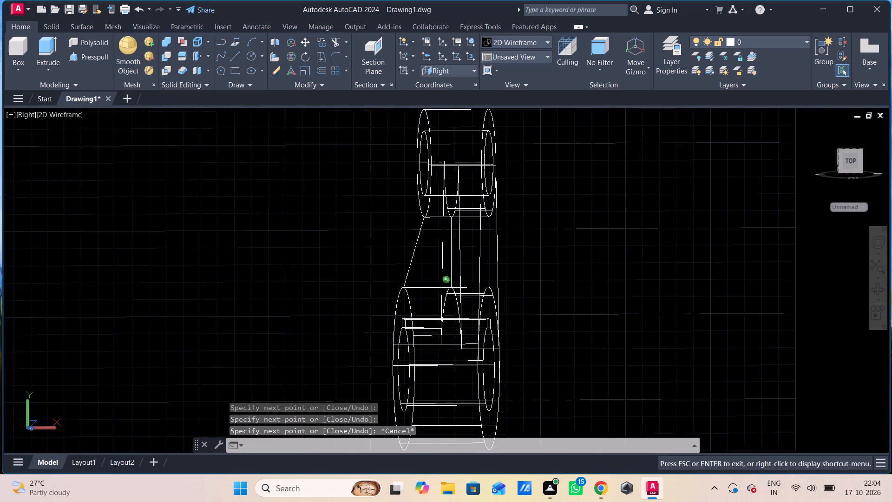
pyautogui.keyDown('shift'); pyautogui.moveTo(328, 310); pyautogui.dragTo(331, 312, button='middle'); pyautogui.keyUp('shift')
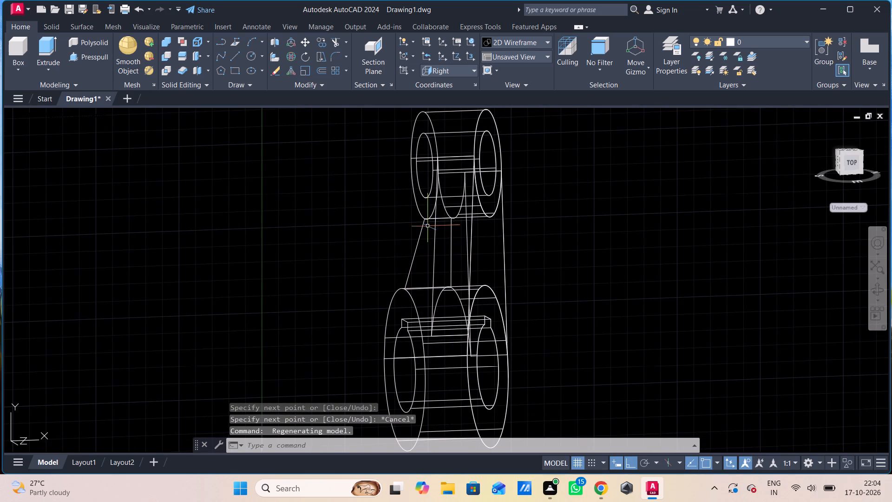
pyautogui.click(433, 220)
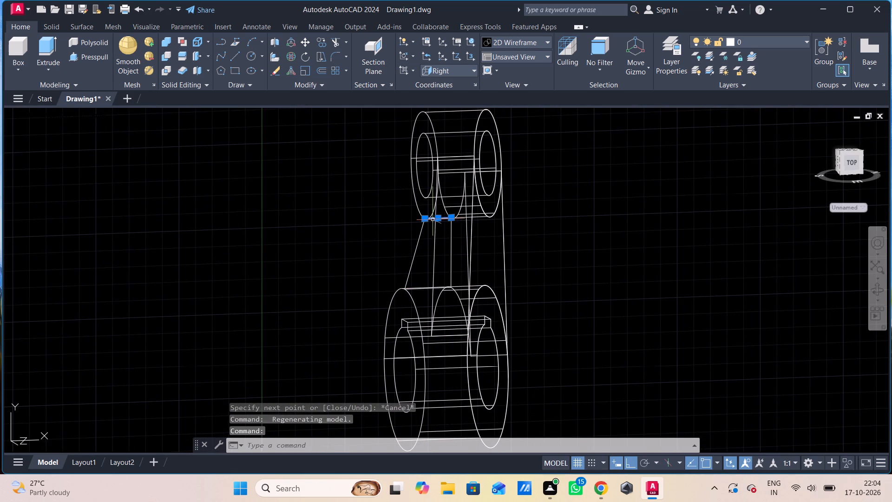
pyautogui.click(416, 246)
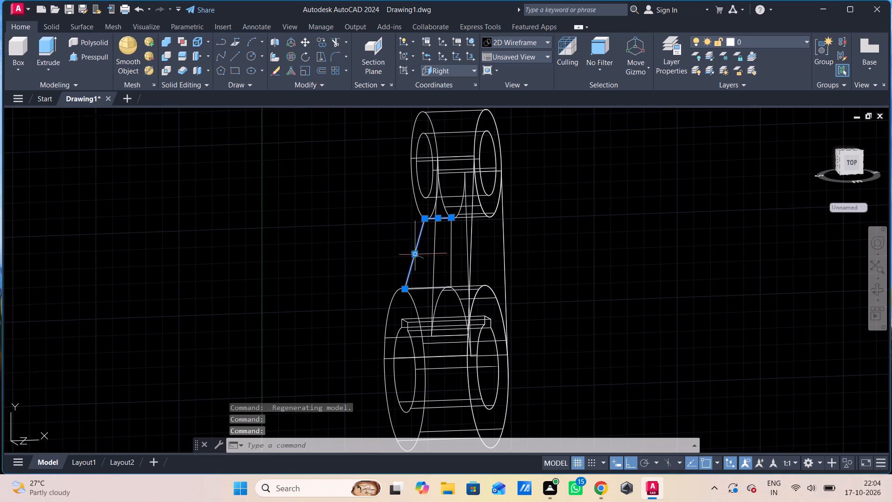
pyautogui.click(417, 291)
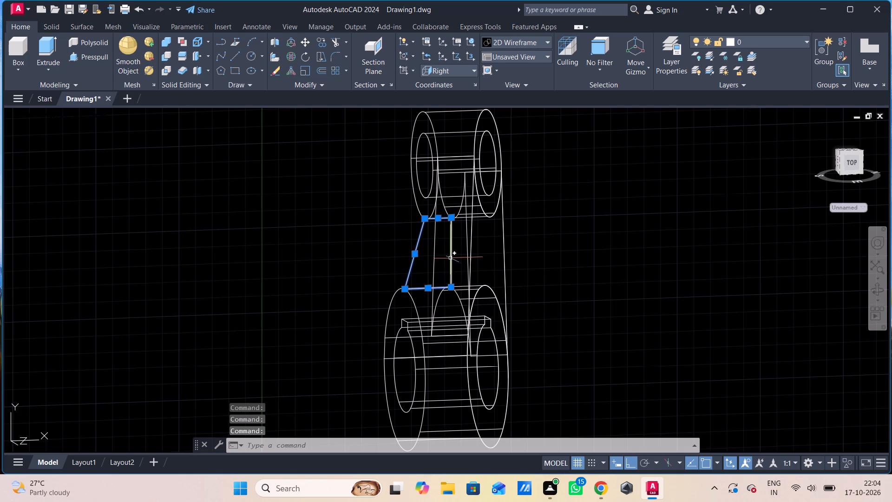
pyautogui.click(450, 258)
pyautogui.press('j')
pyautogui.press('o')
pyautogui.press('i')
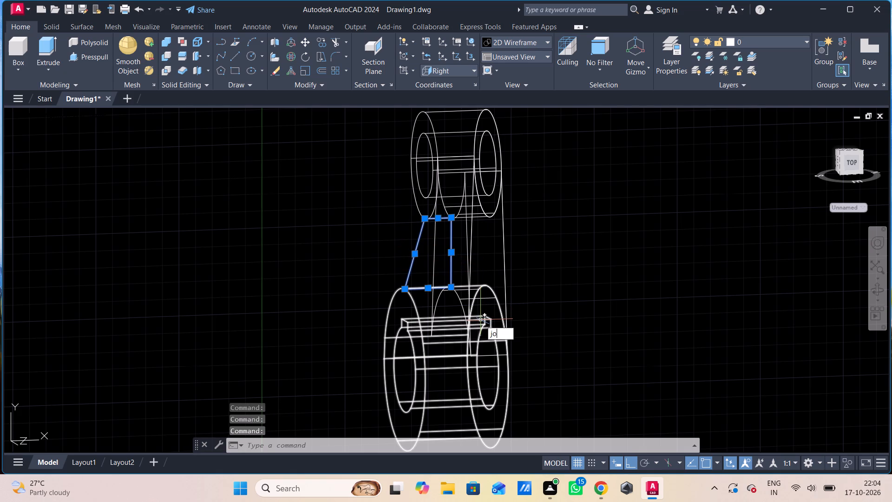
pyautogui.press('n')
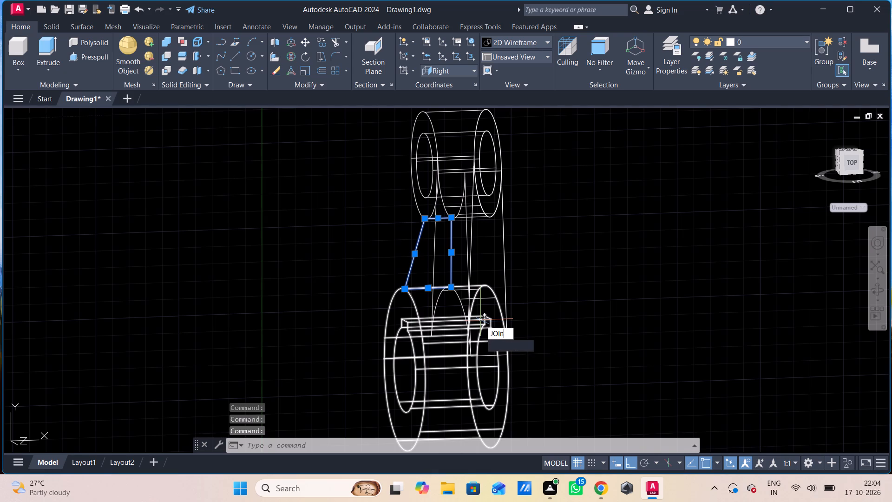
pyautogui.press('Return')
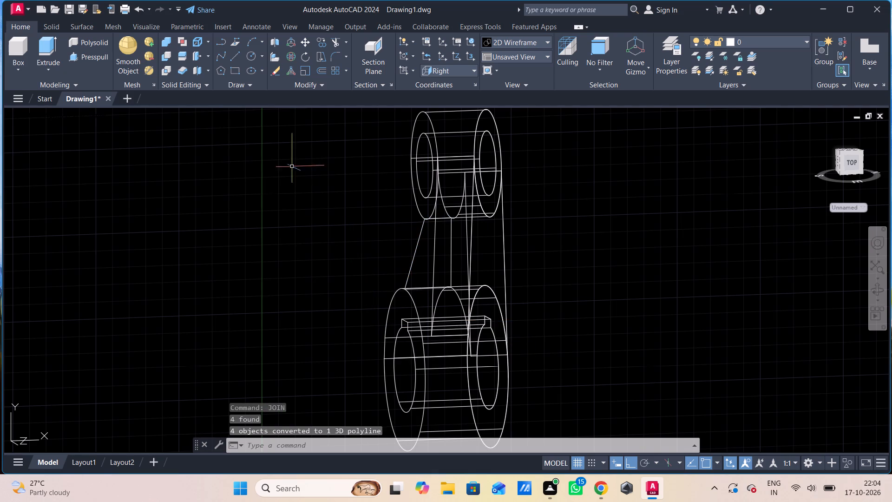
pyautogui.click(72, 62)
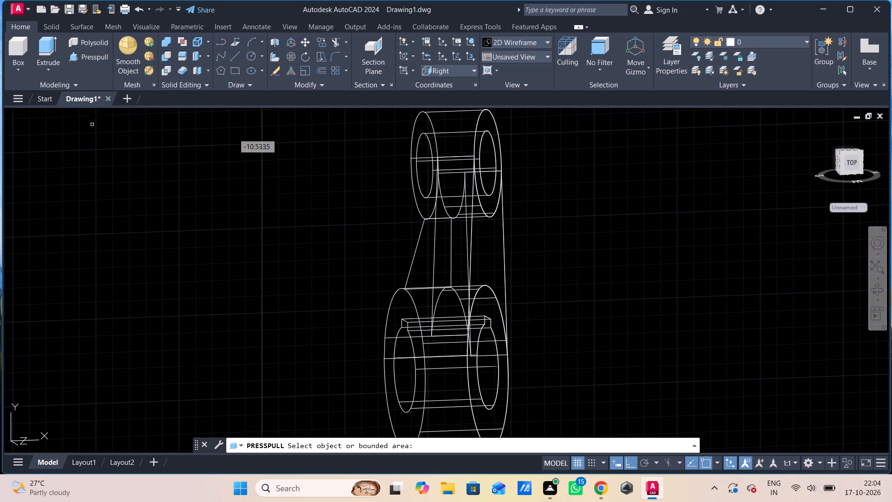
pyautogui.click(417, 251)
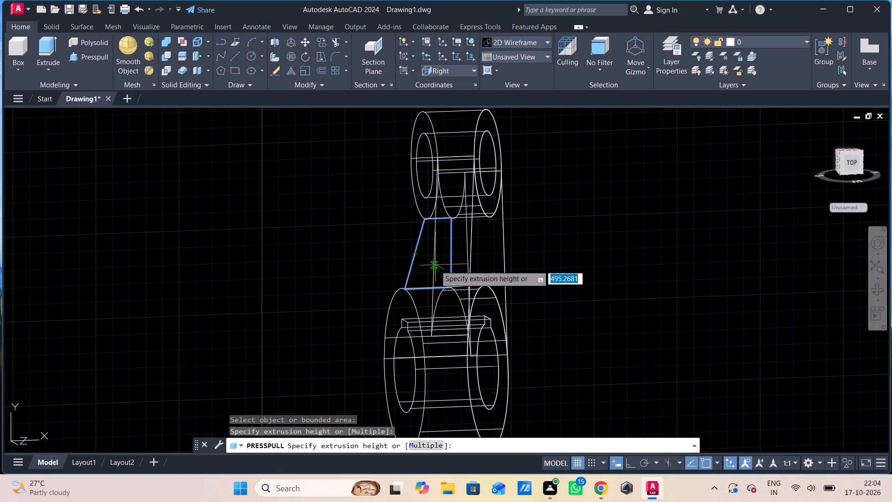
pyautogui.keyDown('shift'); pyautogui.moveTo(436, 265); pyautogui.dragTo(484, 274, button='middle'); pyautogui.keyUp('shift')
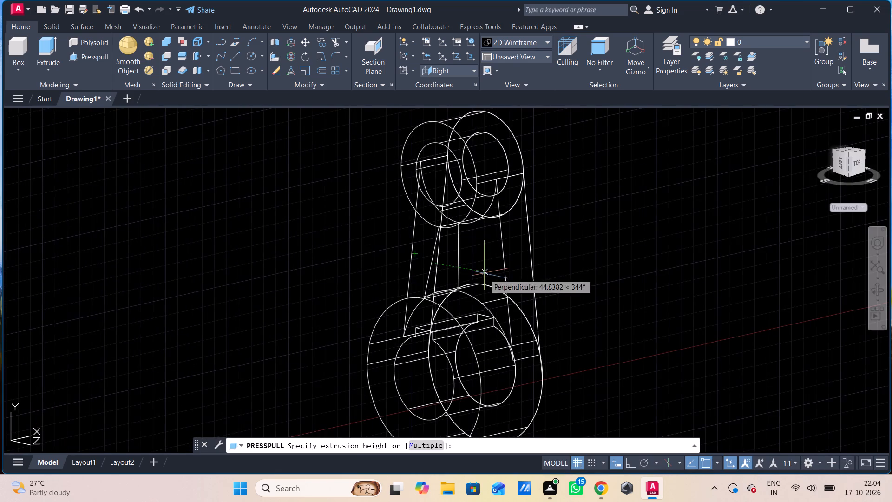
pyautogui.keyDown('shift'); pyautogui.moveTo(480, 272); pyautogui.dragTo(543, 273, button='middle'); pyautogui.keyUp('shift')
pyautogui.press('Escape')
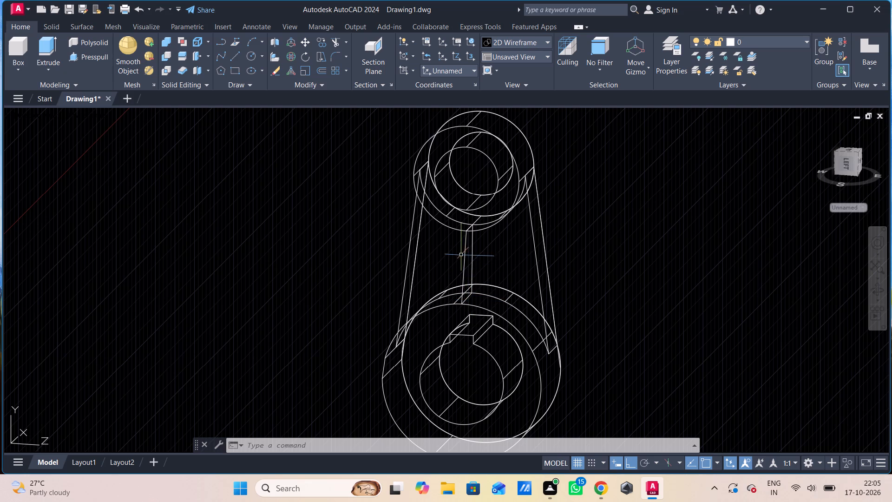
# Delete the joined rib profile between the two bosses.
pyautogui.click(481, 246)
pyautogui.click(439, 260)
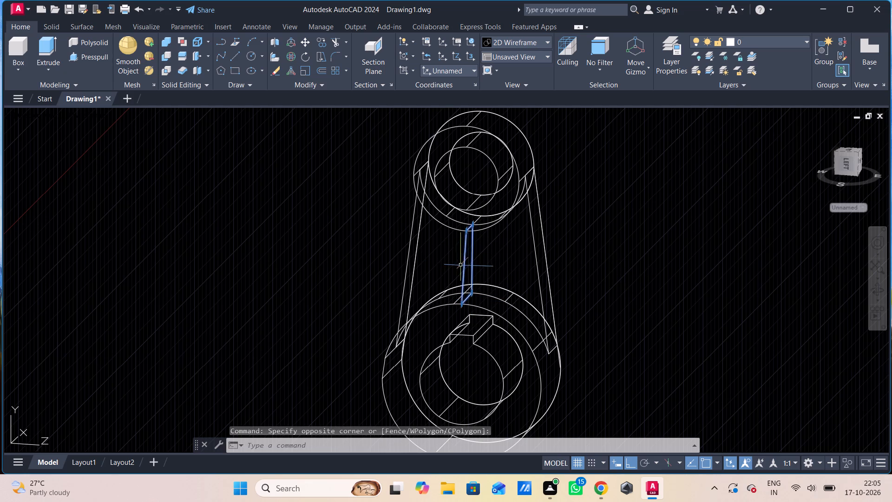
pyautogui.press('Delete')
# From the Front view, draw a closed four-line rib profile between the bosses, about 41 units tall, 50 wide at the large boss and 38 at the small.
pyautogui.scroll(-1, 474, 271)
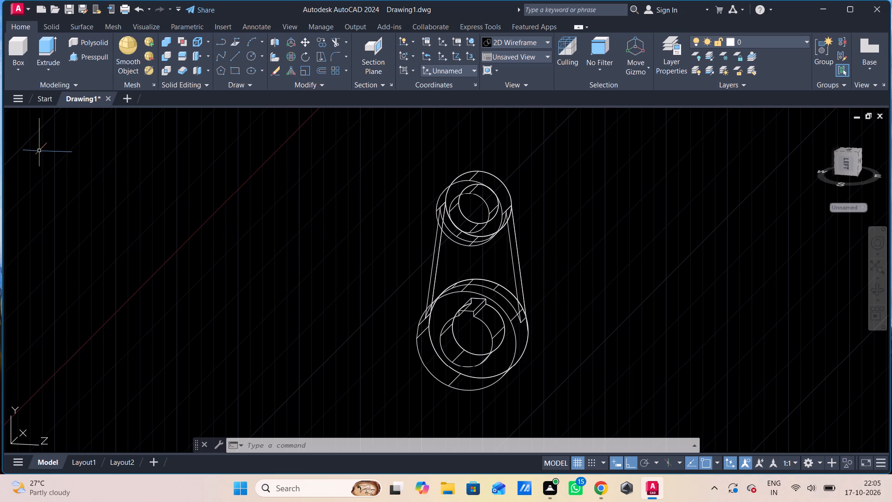
pyautogui.click(19, 115)
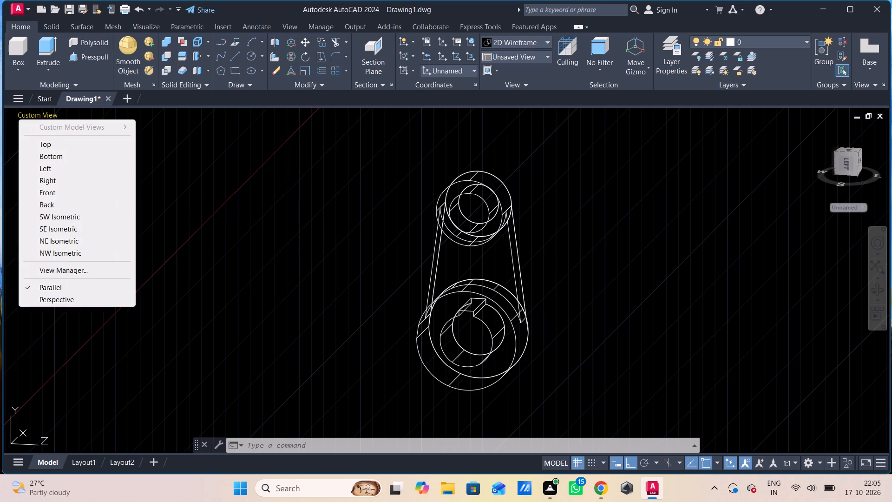
pyautogui.click(52, 189)
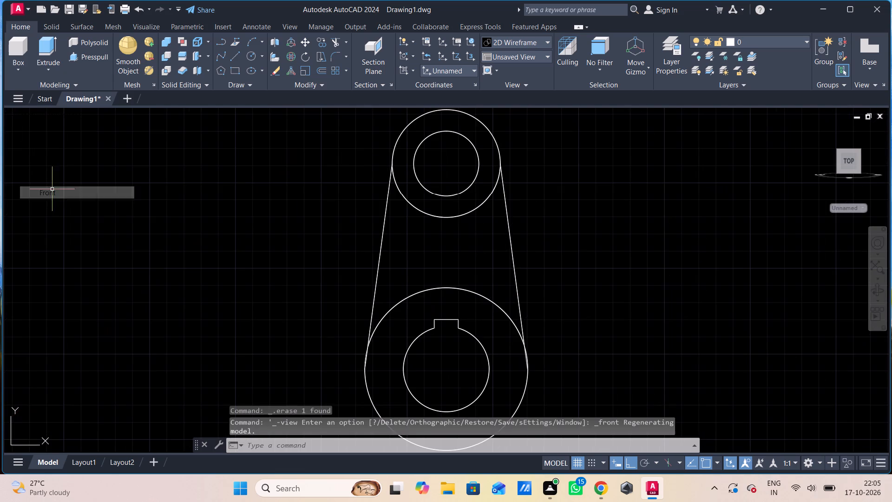
pyautogui.scroll(-1, 264, 222)
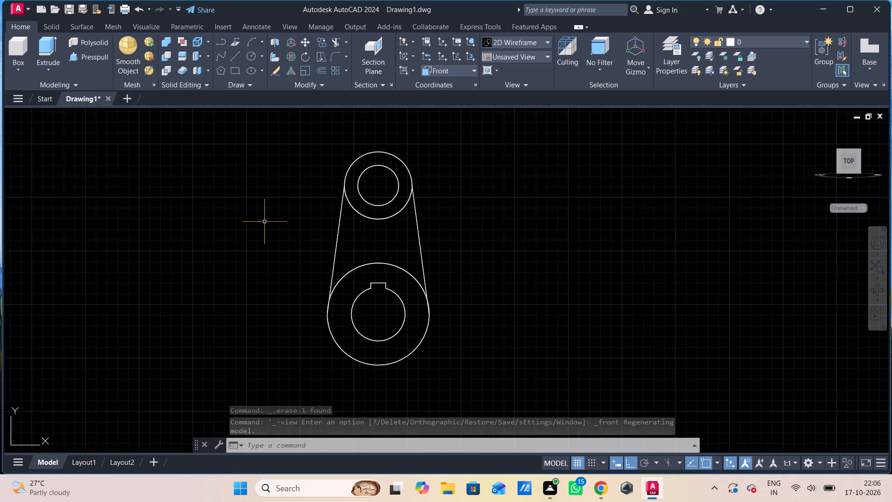
pyautogui.press('l')
pyautogui.press('space')
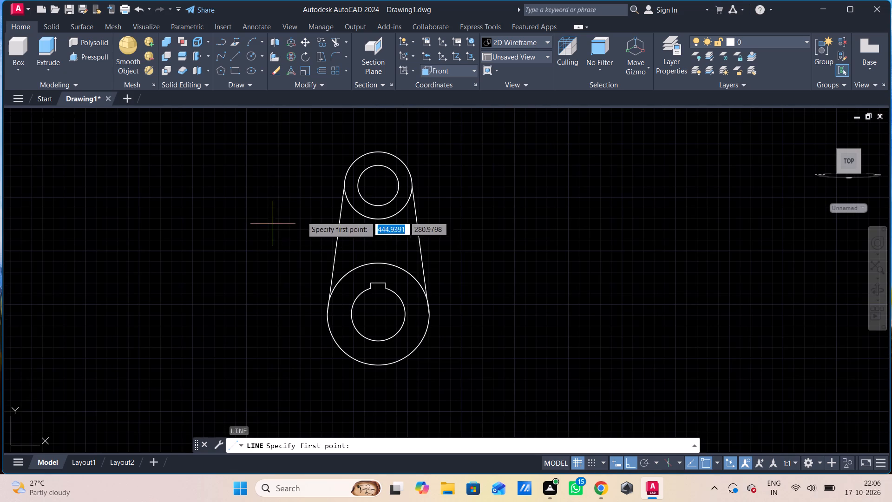
pyautogui.click(377, 221)
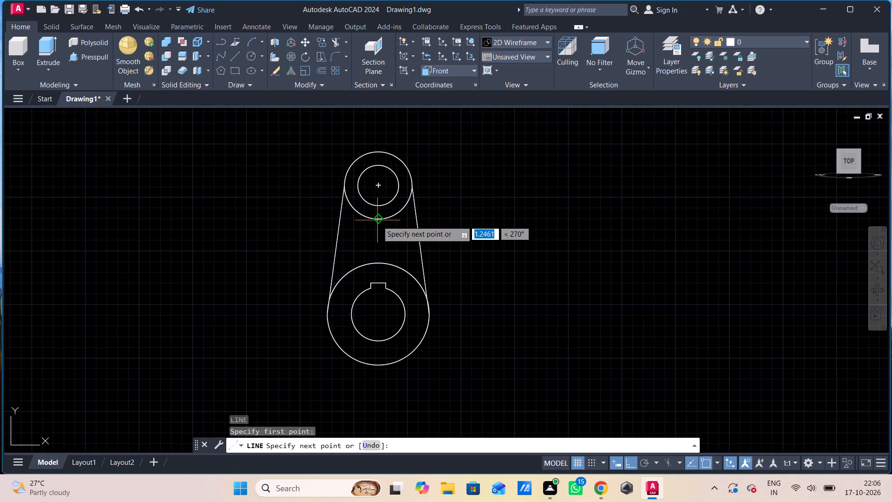
pyautogui.click(377, 266)
pyautogui.keyDown('shift'); pyautogui.moveTo(377, 266); pyautogui.dragTo(303, 270, button='middle'); pyautogui.keyUp('shift')
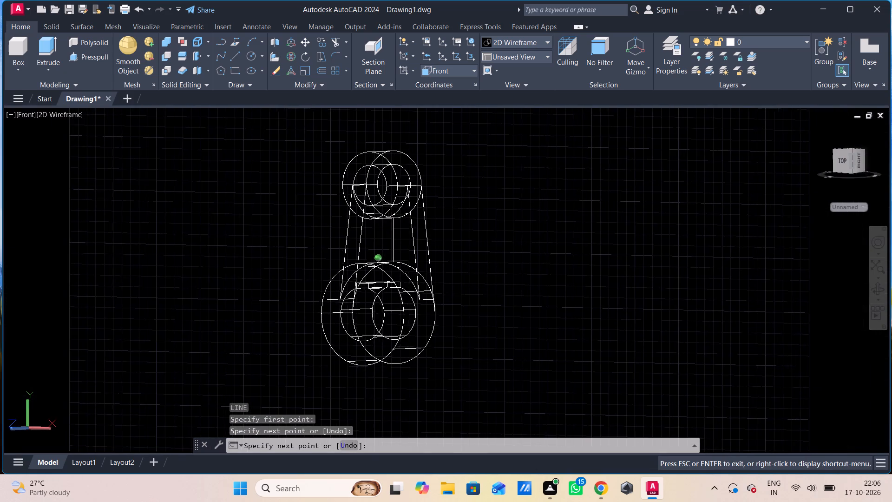
pyautogui.keyDown('shift'); pyautogui.moveTo(303, 270); pyautogui.dragTo(302, 270, button='middle'); pyautogui.keyUp('shift')
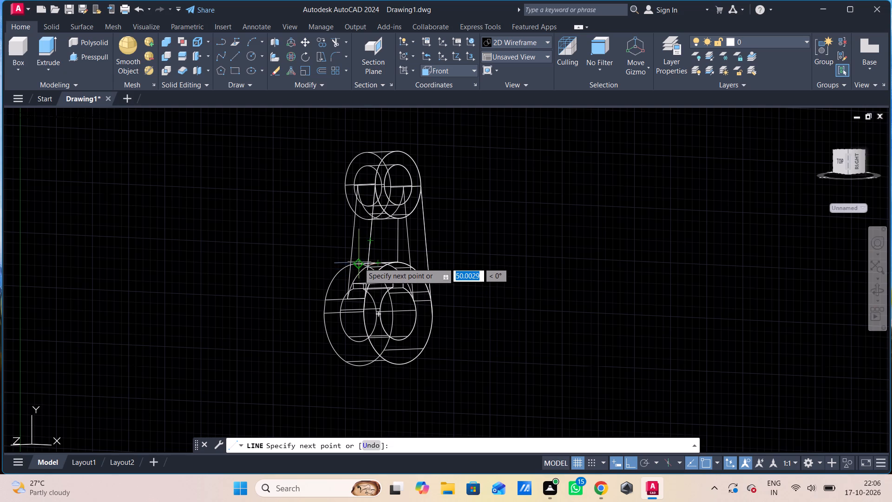
pyautogui.click(359, 263)
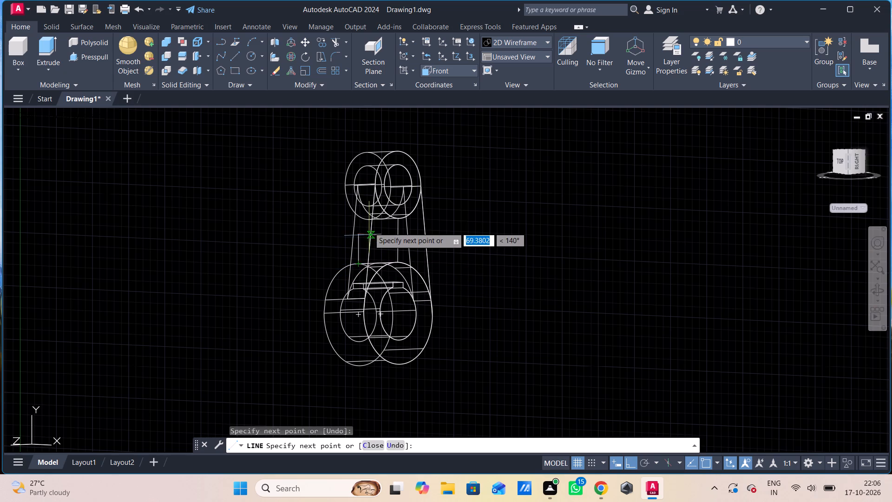
pyautogui.scroll(1, 356, 207)
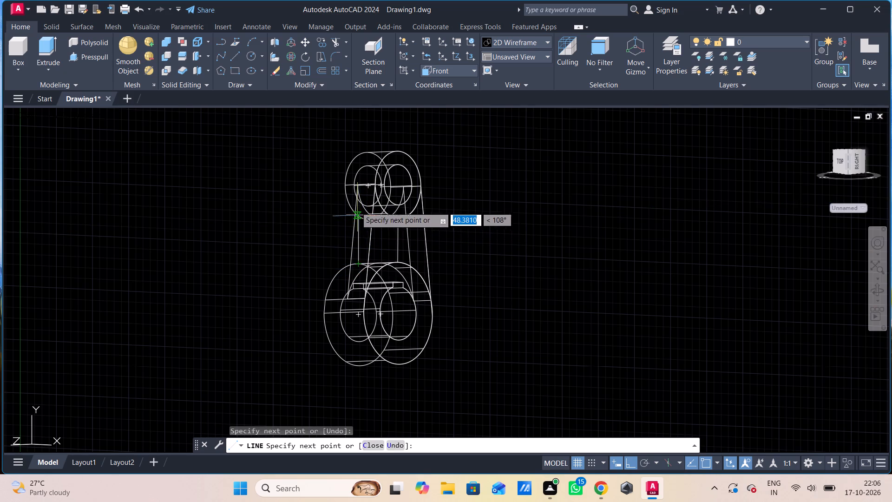
pyautogui.scroll(2, 355, 198)
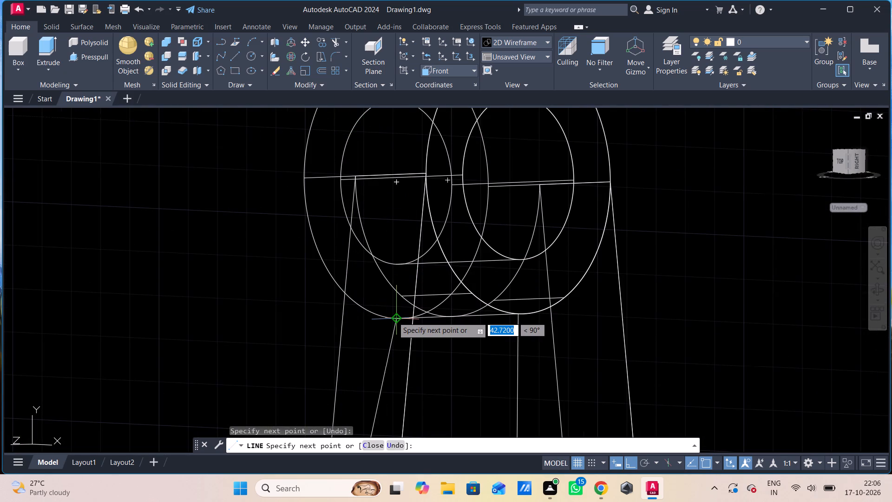
pyautogui.click(393, 317)
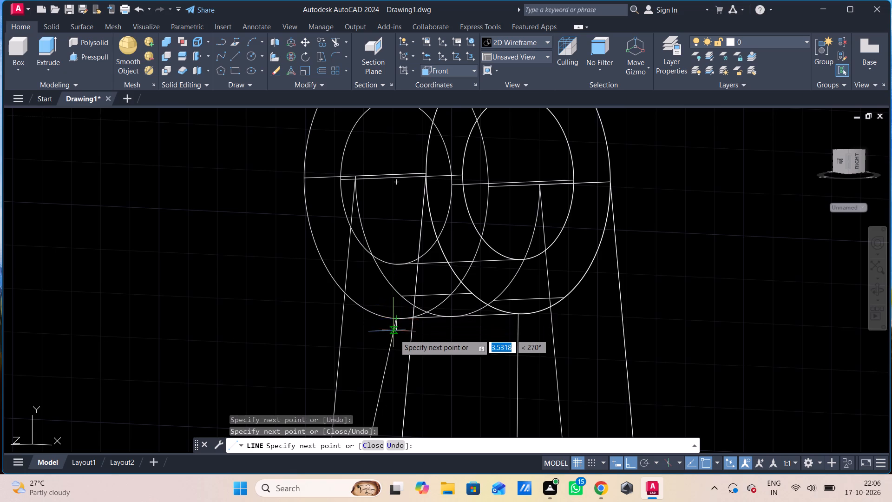
pyautogui.scroll(-3, 394, 334)
pyautogui.scroll(2, 426, 324)
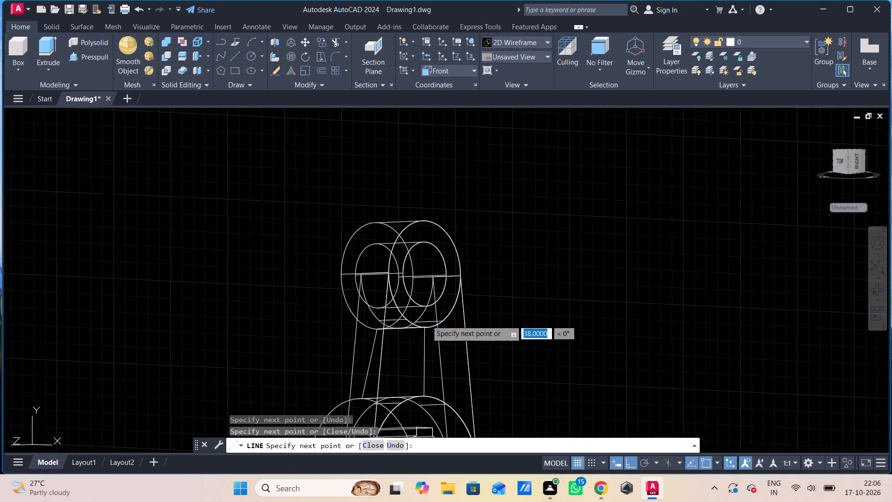
pyautogui.scroll(1, 429, 310)
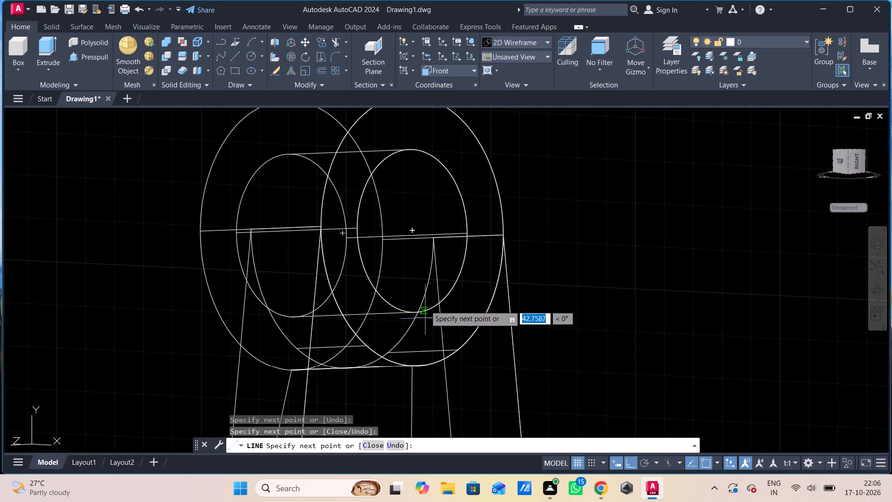
pyautogui.moveTo(431, 363); pyautogui.dragTo(425, 123, button='middle')
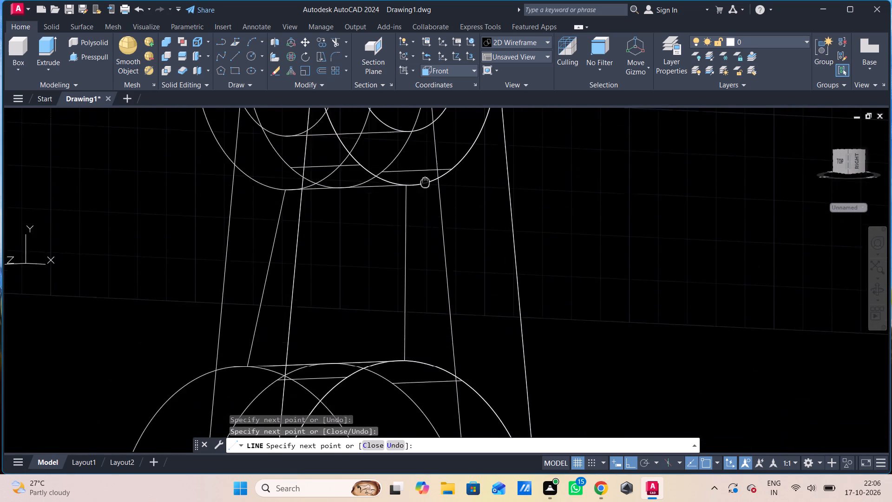
pyautogui.moveTo(425, 123); pyautogui.dragTo(428, 104, button='middle')
pyautogui.middleClick(429, 100)
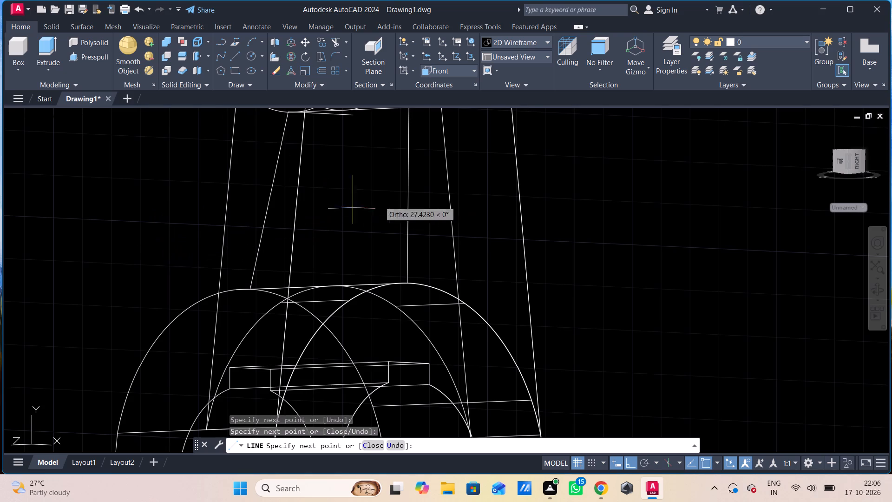
pyautogui.scroll(-1, 428, 161)
pyautogui.moveTo(428, 161); pyautogui.dragTo(428, 171, button='middle')
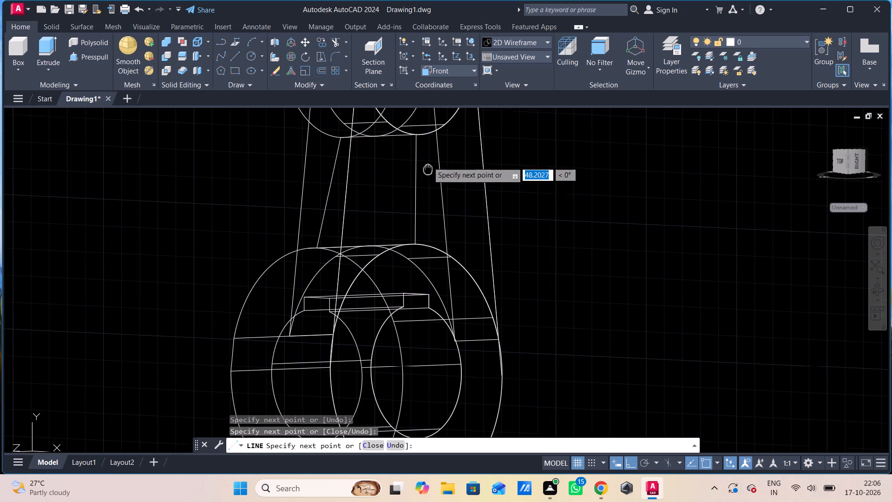
pyautogui.moveTo(428, 171); pyautogui.dragTo(426, 185, button='middle')
pyautogui.click(412, 152)
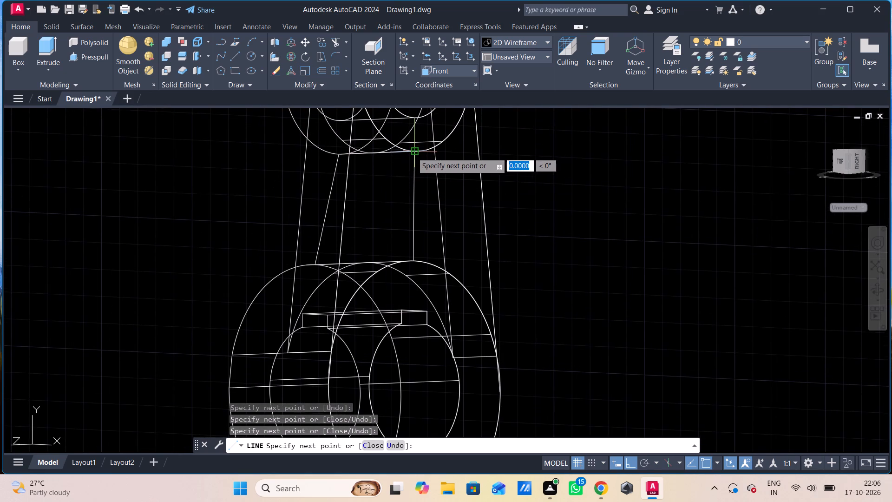
pyautogui.press('Escape')
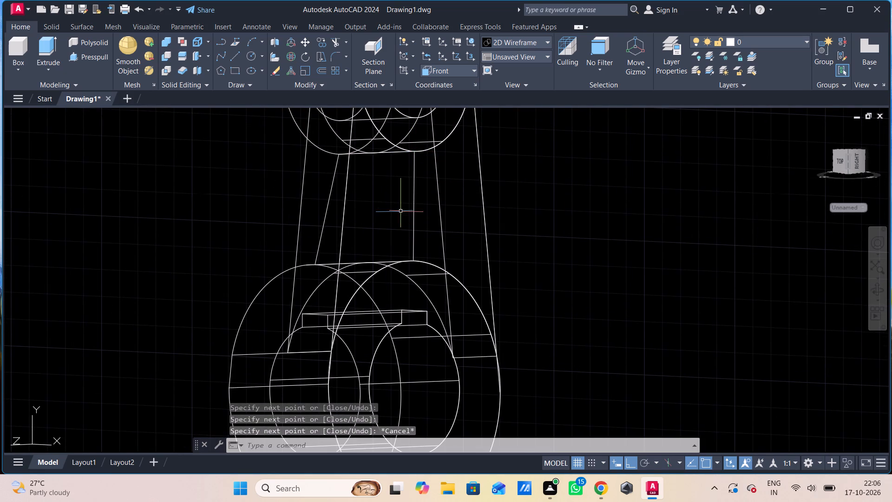
# Join the four rib profile lines between the bosses into a single polyline.
pyautogui.click(417, 173)
pyautogui.click(397, 182)
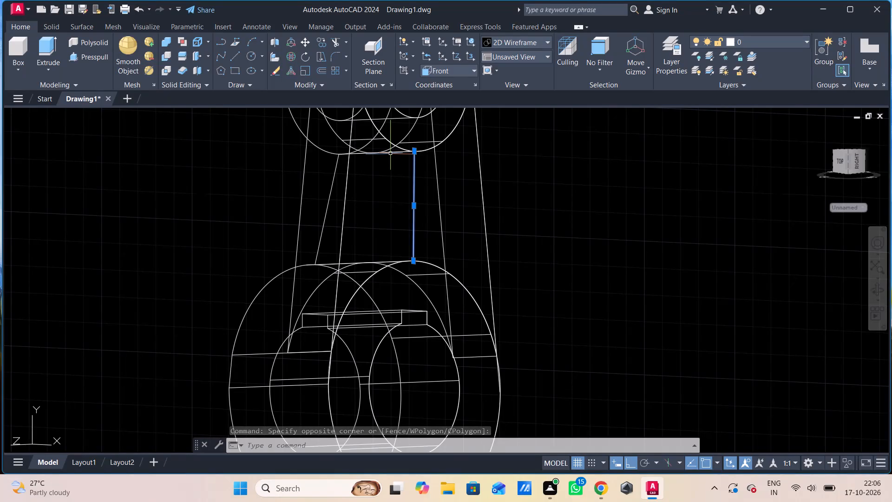
pyautogui.click(391, 152)
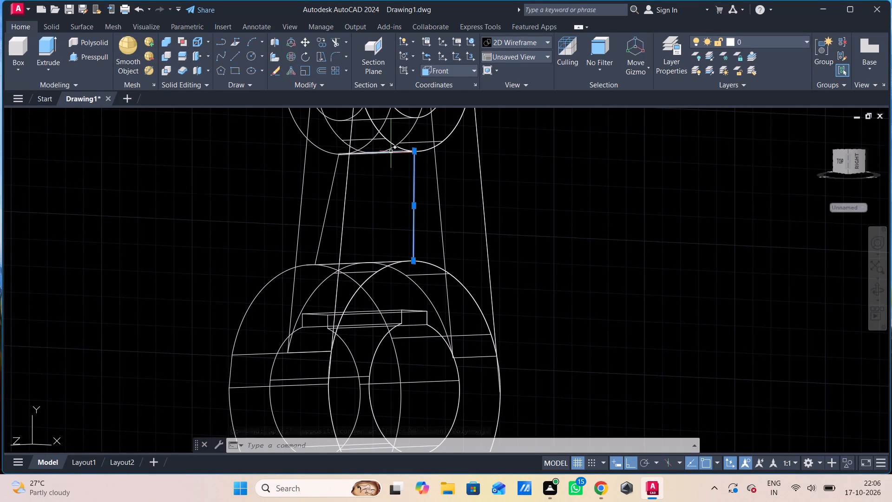
pyautogui.click(329, 195)
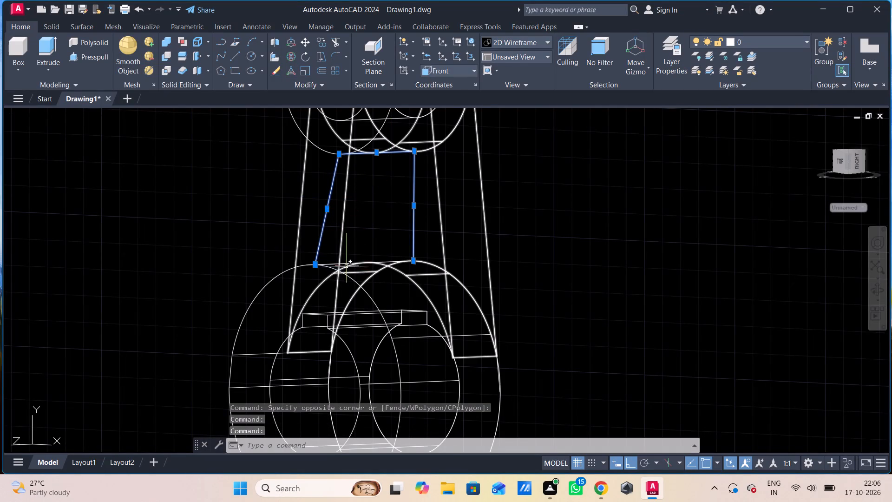
pyautogui.click(325, 264)
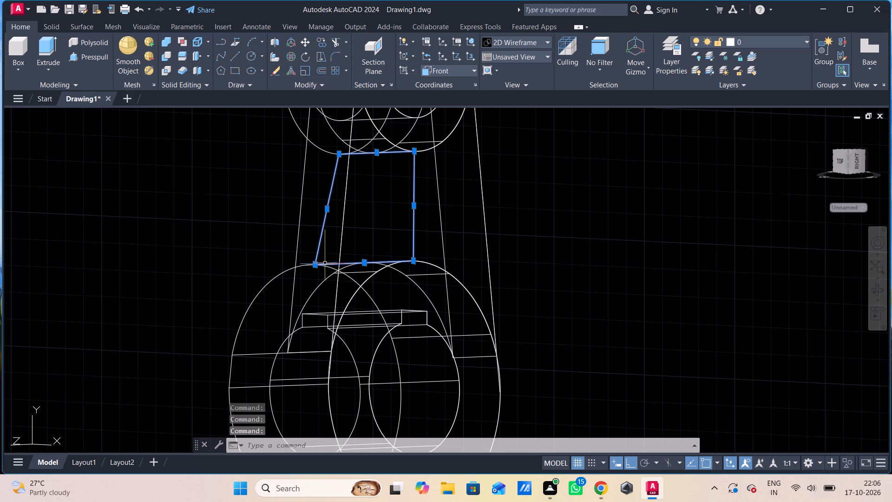
pyautogui.write('join')
pyautogui.press('Return')
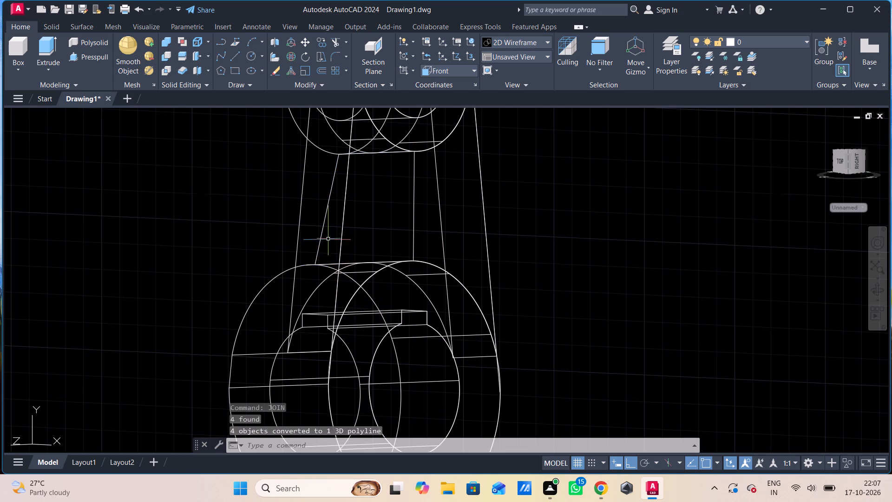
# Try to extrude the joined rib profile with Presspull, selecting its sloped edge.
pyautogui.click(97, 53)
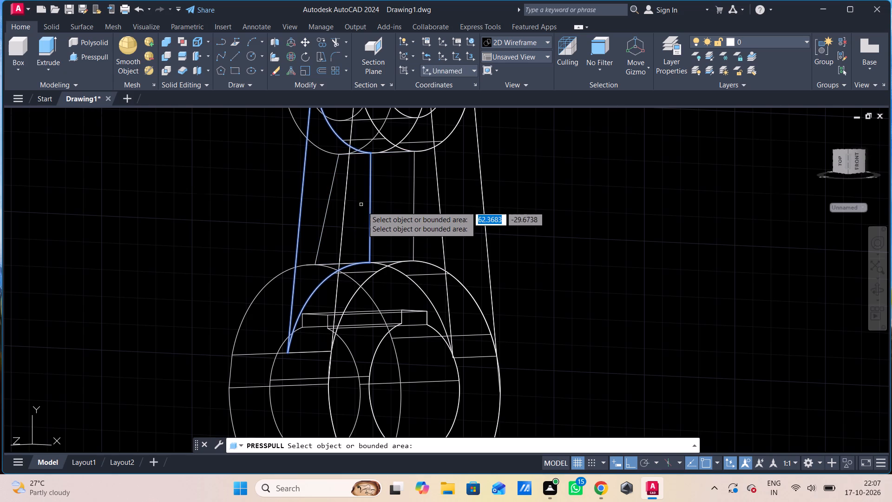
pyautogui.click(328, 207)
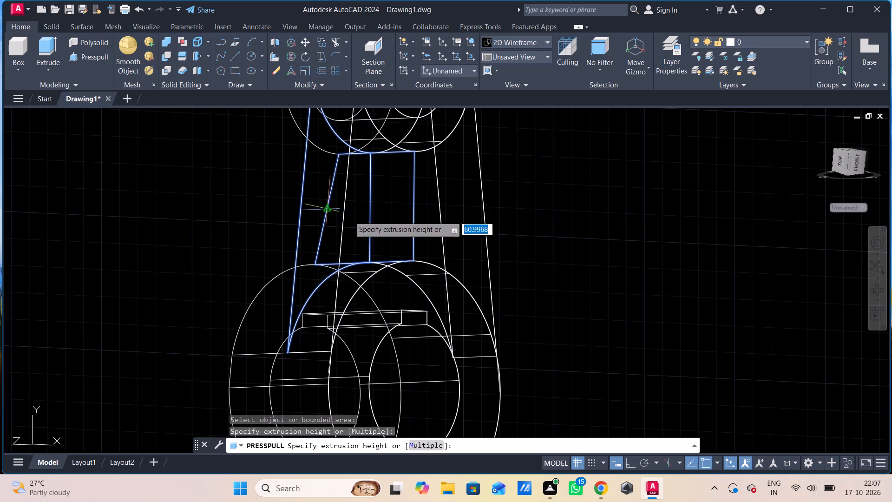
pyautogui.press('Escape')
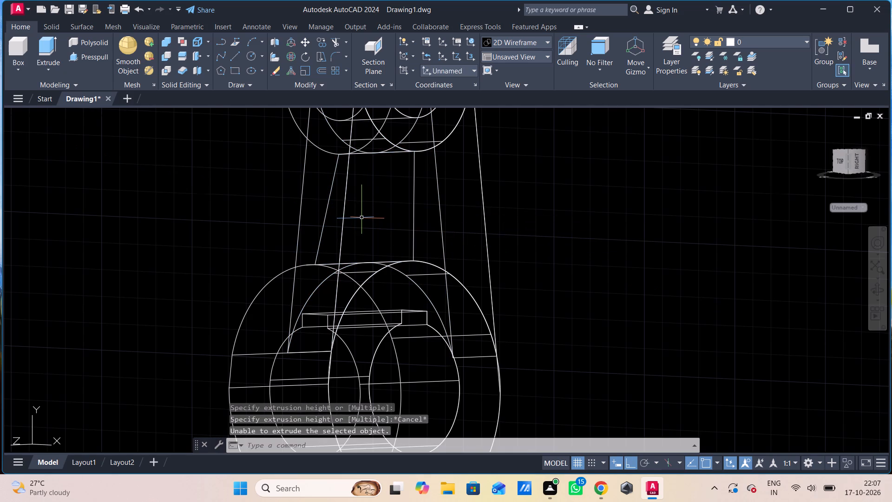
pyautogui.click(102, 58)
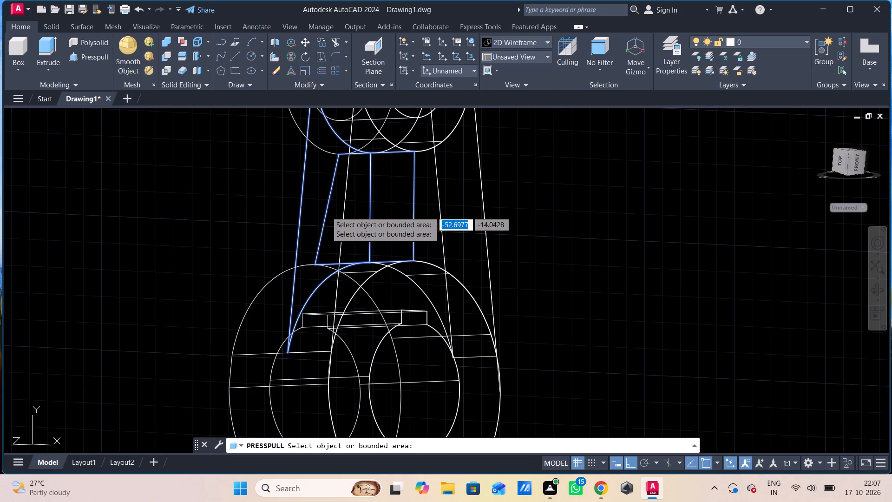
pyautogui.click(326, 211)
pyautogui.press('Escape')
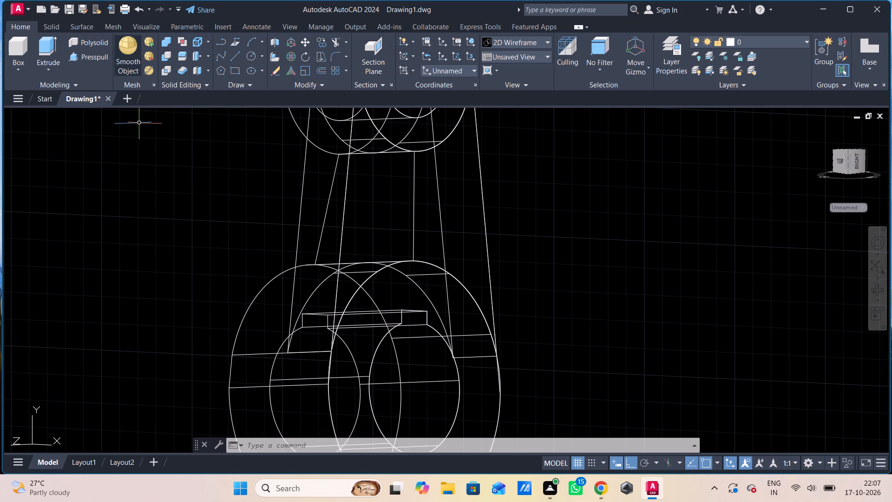
# Change the model's visual style to Shades of Gray.
pyautogui.click(79, 115)
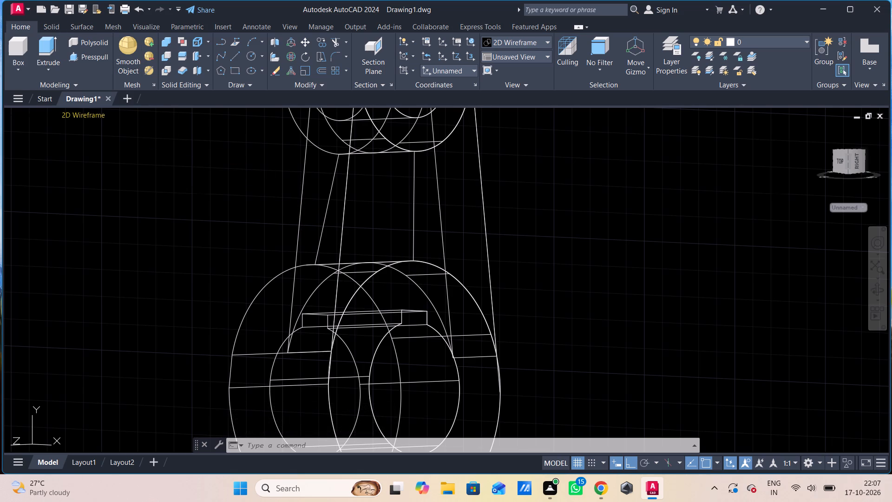
pyautogui.click(117, 220)
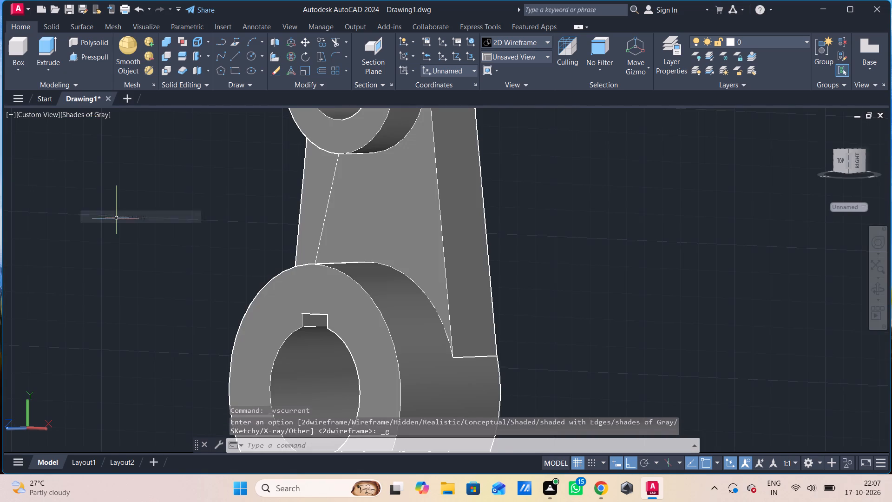
pyautogui.press('Escape')
pyautogui.press('Escape')
pyautogui.press('Escape')
pyautogui.press('Escape')
pyautogui.press('Escape')
pyautogui.press('Escape')
pyautogui.press('Escape')
pyautogui.press('Escape')
pyautogui.press('Escape')
pyautogui.press('Escape')
pyautogui.press('Escape')
pyautogui.press('Escape')
pyautogui.press('Escape')
pyautogui.press('Escape')
pyautogui.press('Escape')
pyautogui.press('Escape')
pyautogui.press('Escape')
pyautogui.press('Escape')
pyautogui.press('Escape')
pyautogui.press('Escape')
pyautogui.moveTo(192, 238); pyautogui.dragTo(218, 262, button='middle')
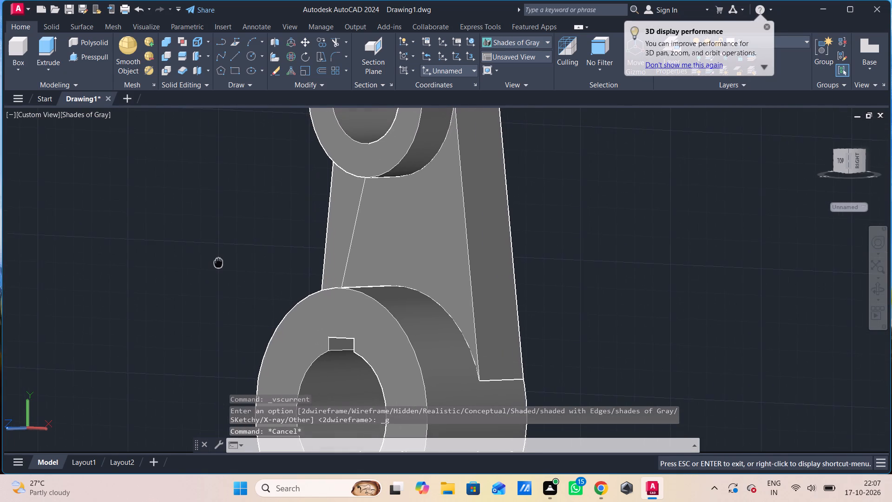
pyautogui.moveTo(218, 262); pyautogui.dragTo(185, 229, button='middle')
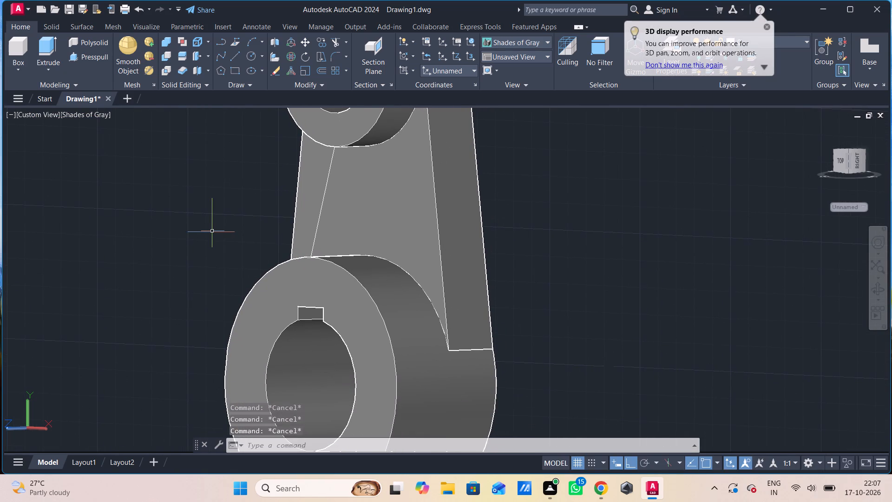
# Draw a vertical line about 40 units long across the rib profile, from the large boss up to the small boss near the web face.
pyautogui.press('l')
pyautogui.press('Return')
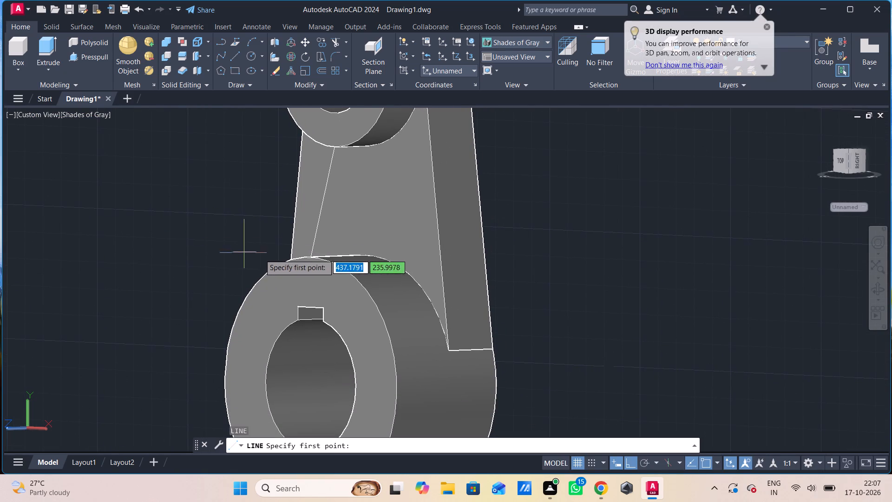
pyautogui.keyDown('shift'); pyautogui.moveTo(276, 255); pyautogui.dragTo(227, 273, button='middle'); pyautogui.keyUp('shift')
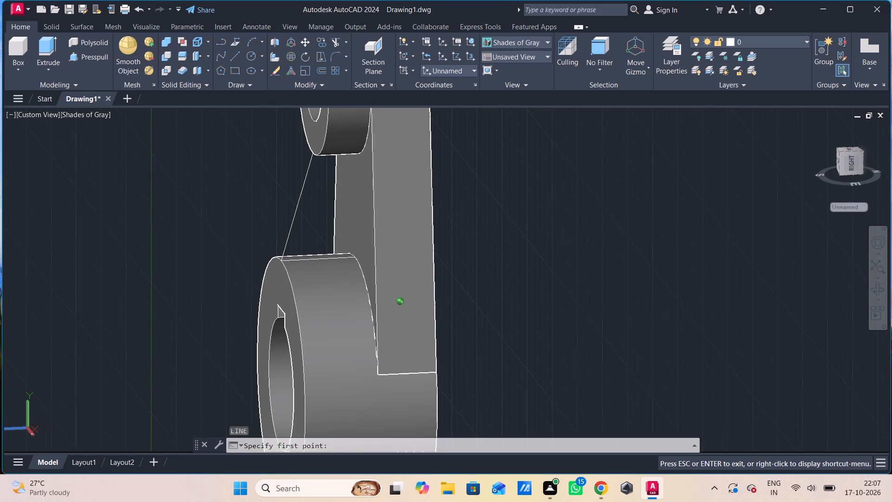
pyautogui.click(358, 257)
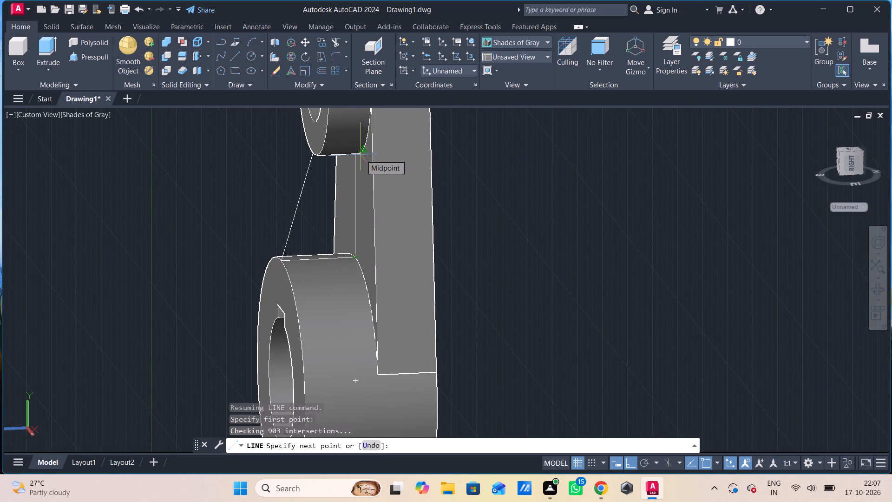
pyautogui.scroll(2, 362, 155)
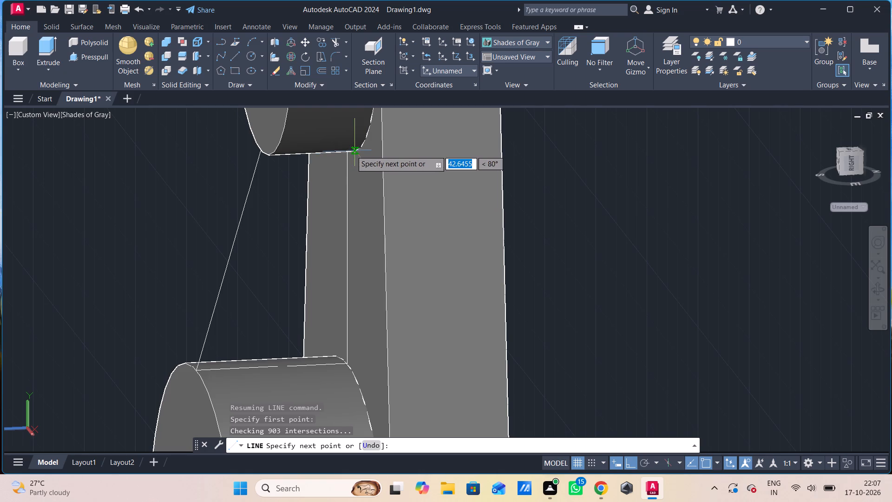
pyautogui.scroll(1, 348, 155)
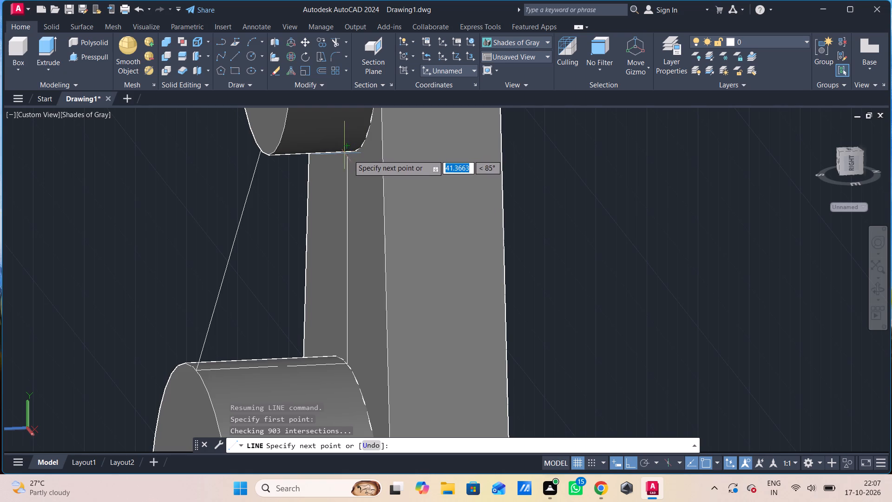
pyautogui.scroll(2, 348, 156)
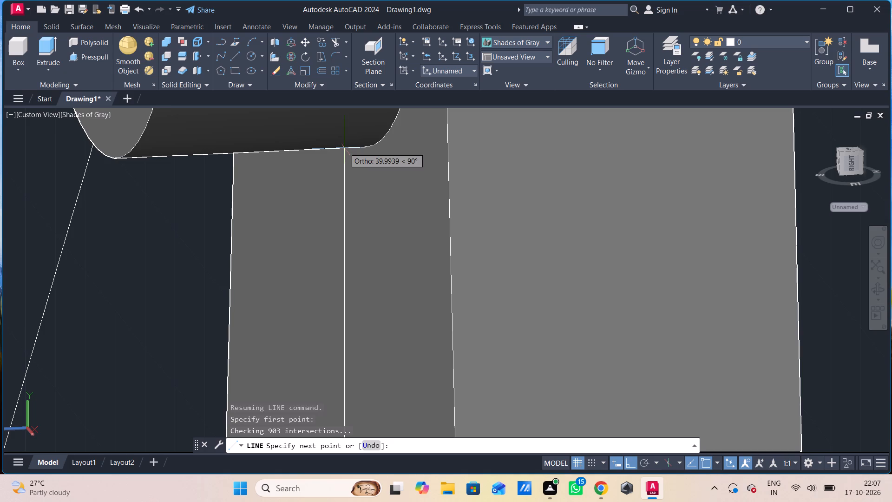
pyautogui.click(344, 148)
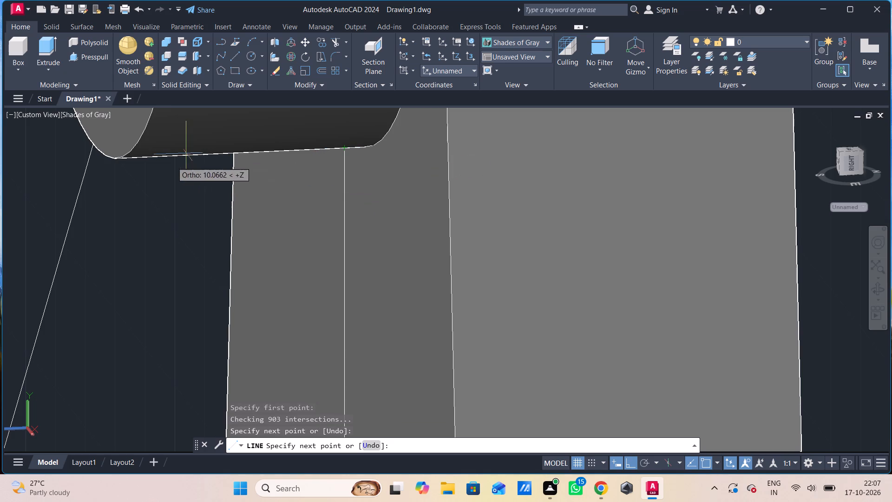
pyautogui.press('Escape')
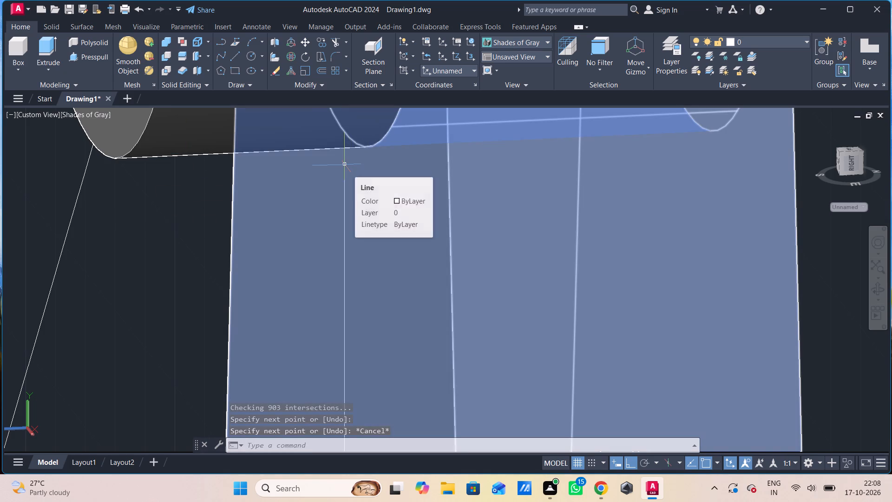
# Change the model's visual style to 2D Wireframe.
pyautogui.scroll(-2, 352, 165)
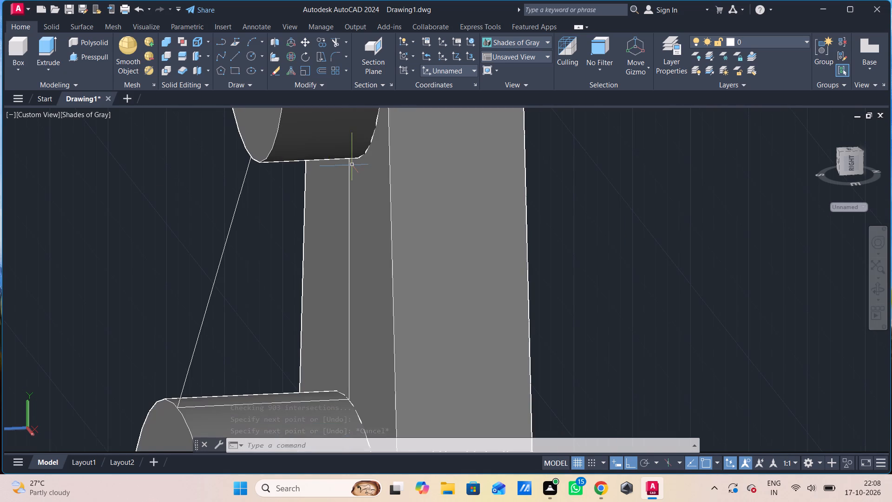
pyautogui.moveTo(352, 165); pyautogui.dragTo(386, 78, button='middle')
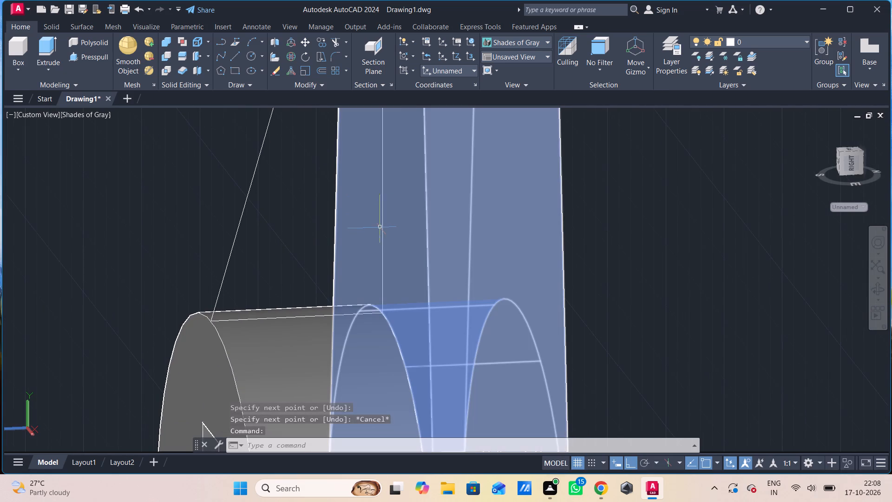
pyautogui.keyDown('shift'); pyautogui.moveTo(382, 226); pyautogui.dragTo(390, 226, button='middle'); pyautogui.keyUp('shift')
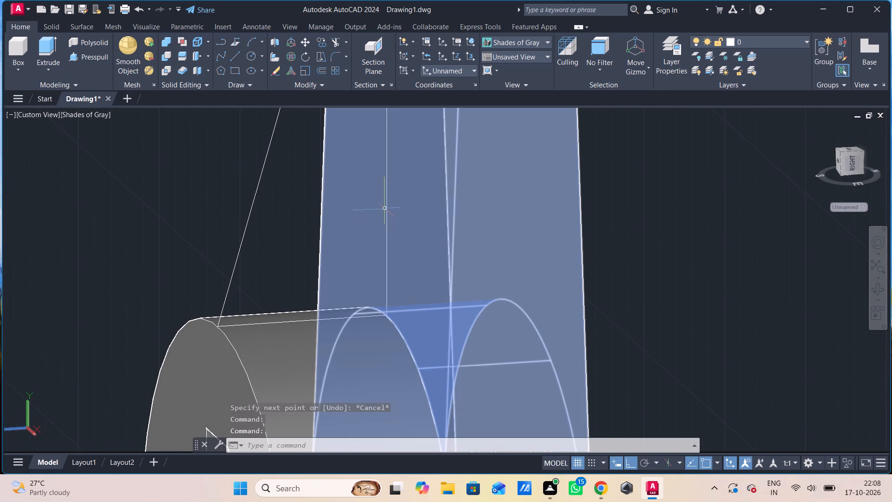
pyautogui.keyDown('shift'); pyautogui.moveTo(385, 207); pyautogui.dragTo(410, 207, button='middle'); pyautogui.keyUp('shift')
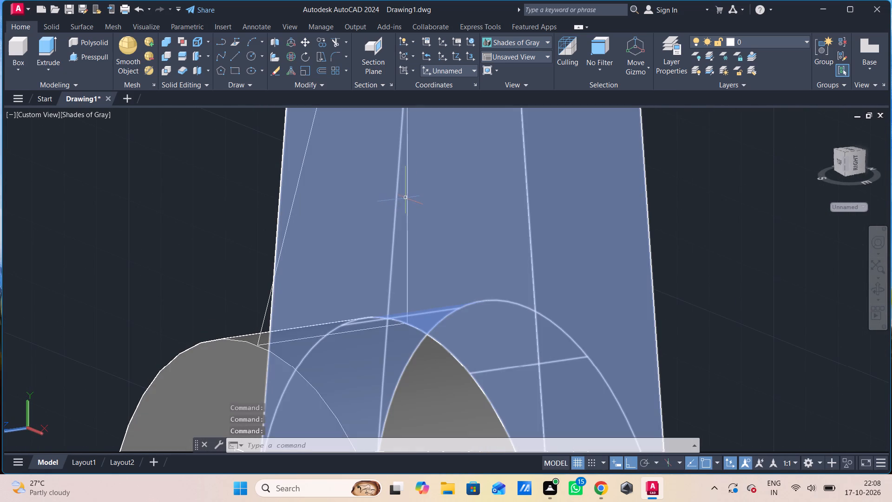
pyautogui.scroll(2, 405, 193)
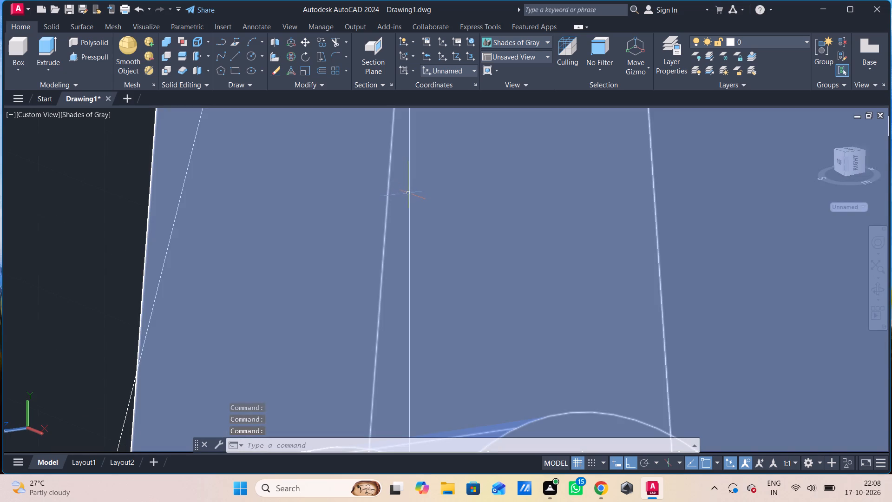
pyautogui.scroll(-4, 404, 194)
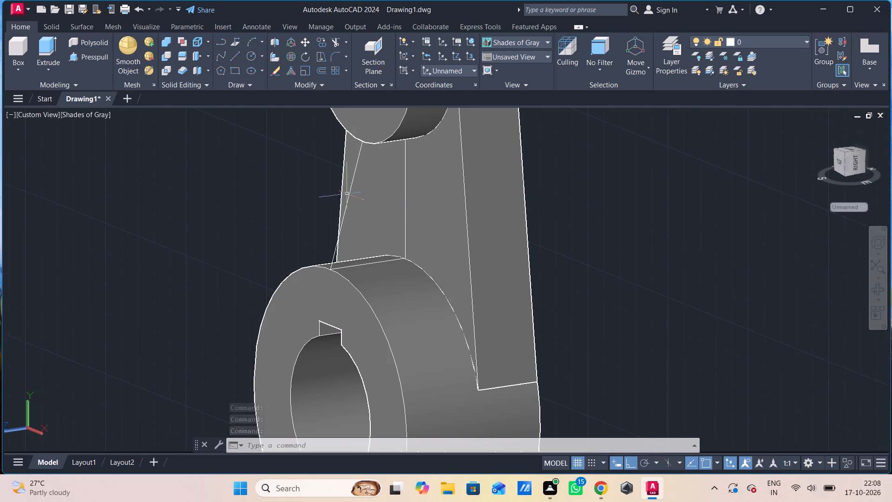
pyautogui.click(89, 114)
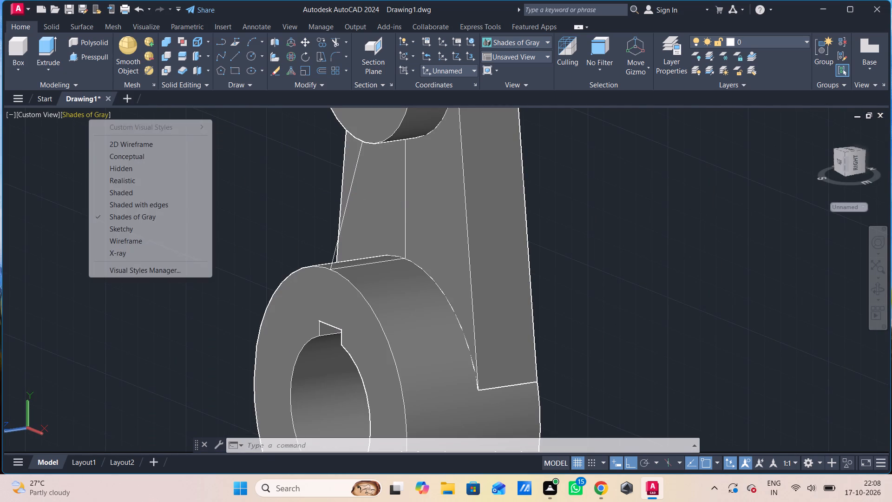
pyautogui.click(127, 143)
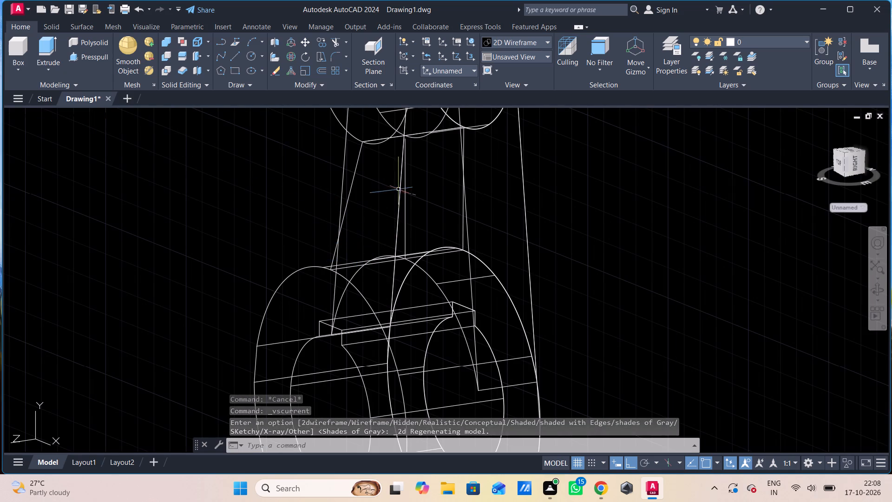
# Move the rib profile polyline and its inner vertical line together along the Z axis, well clear of the link.
pyautogui.scroll(3, 405, 171)
pyautogui.moveTo(406, 171); pyautogui.dragTo(407, 259, button='middle')
pyautogui.scroll(-1, 406, 171)
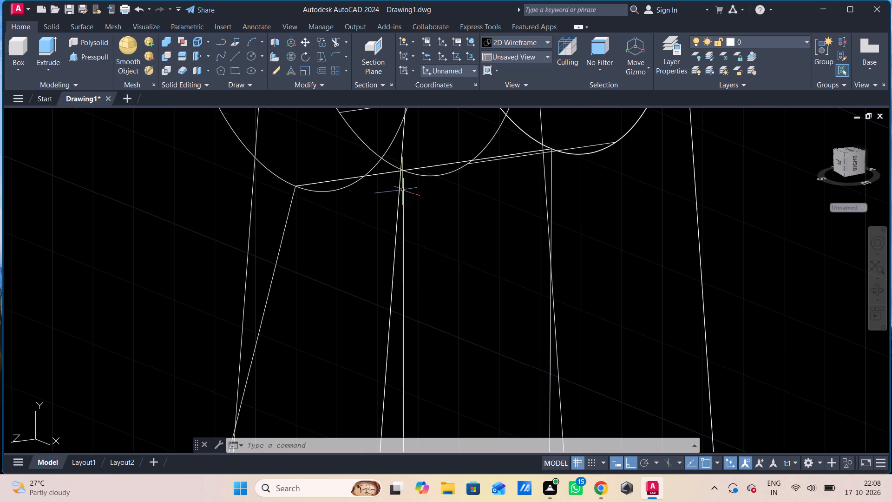
pyautogui.click(402, 190)
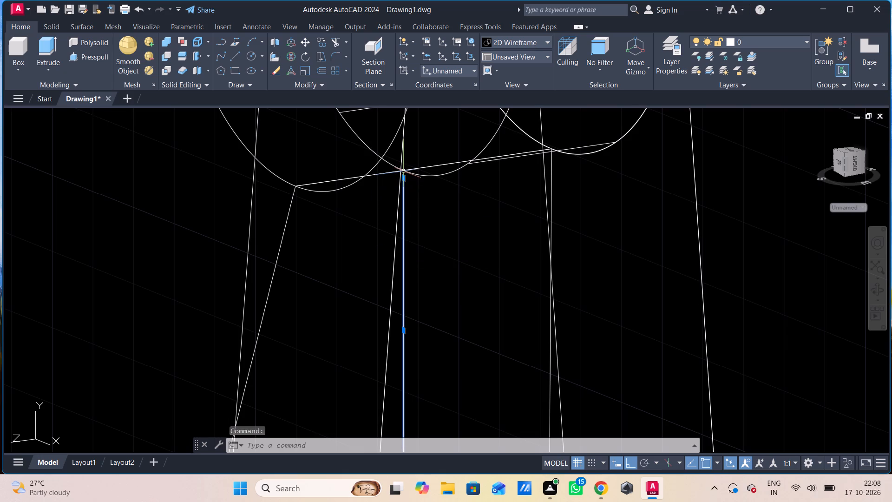
pyautogui.click(403, 171)
pyautogui.scroll(-3, 403, 209)
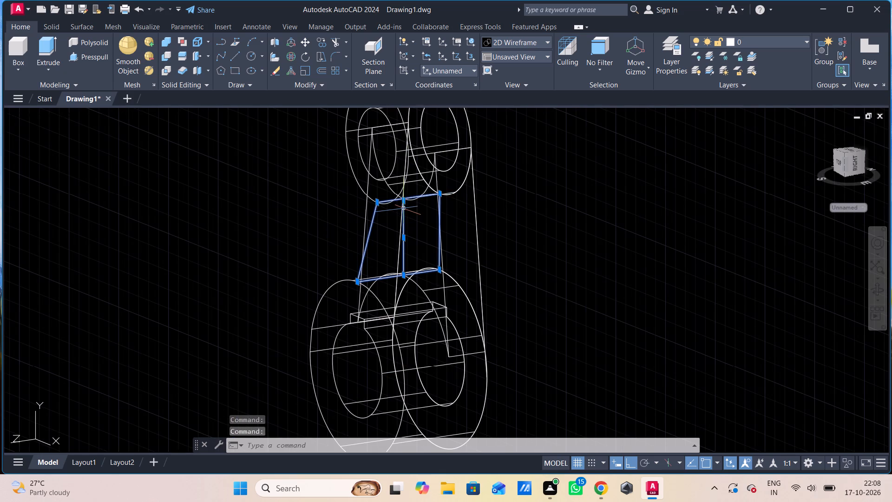
pyautogui.write('m')
pyautogui.press('space')
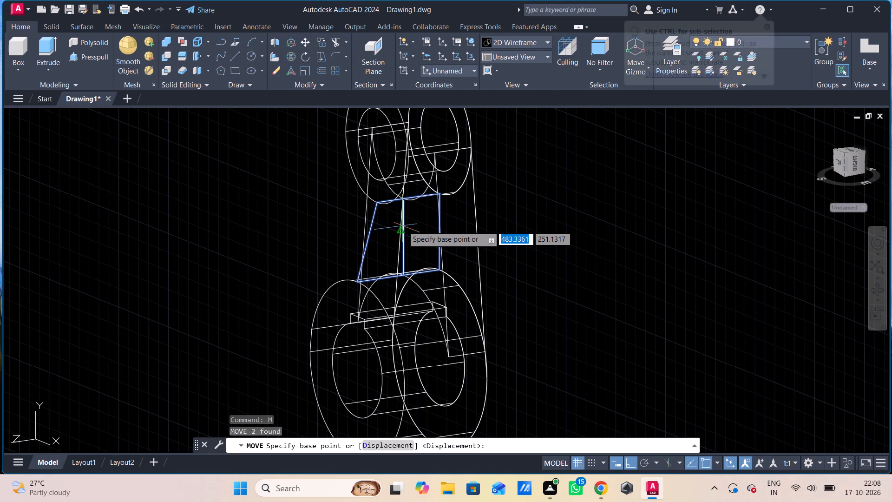
pyautogui.click(369, 238)
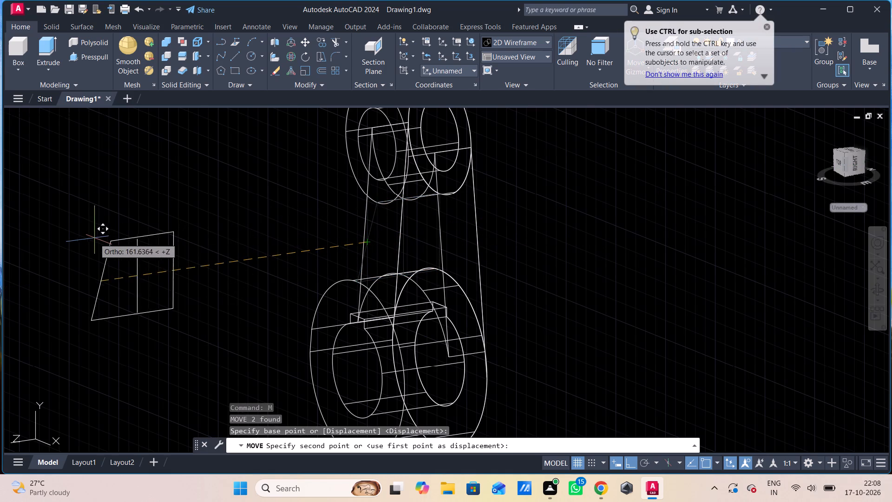
pyautogui.click(76, 239)
pyautogui.press('Escape')
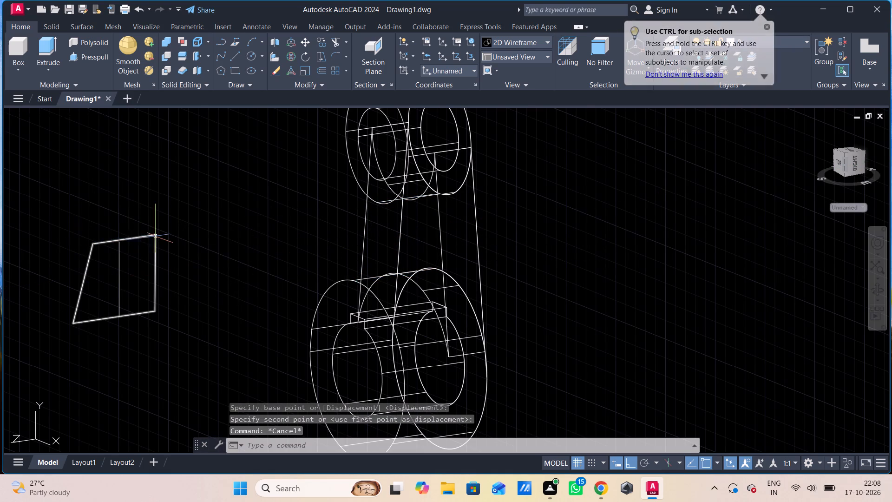
# Stretch the inner vertical line's upper end about 1 unit to meet the rib profile's top edge.
pyautogui.scroll(2, 155, 237)
pyautogui.moveTo(157, 233); pyautogui.dragTo(239, 207, button='middle')
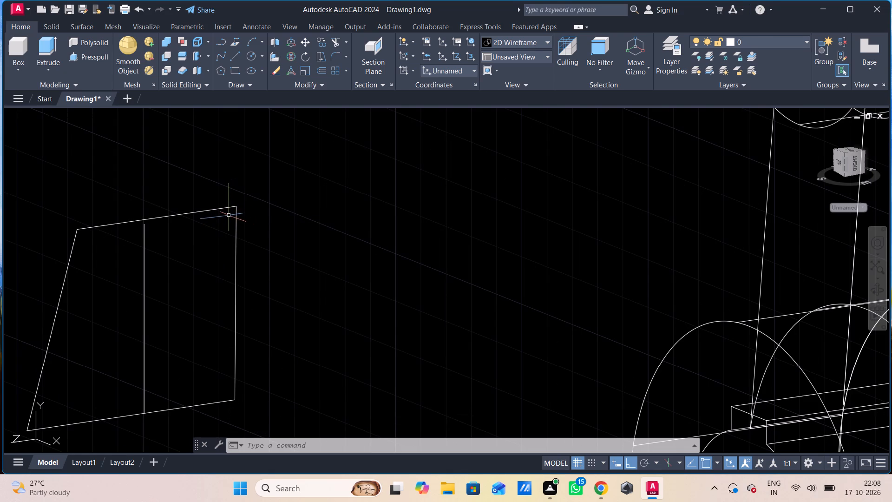
pyautogui.click(144, 234)
pyautogui.keyDown('shift'); pyautogui.moveTo(144, 234); pyautogui.dragTo(178, 234, button='middle'); pyautogui.keyUp('shift')
pyautogui.keyDown('shift'); pyautogui.moveTo(178, 234); pyautogui.dragTo(173, 237, button='middle'); pyautogui.keyUp('shift')
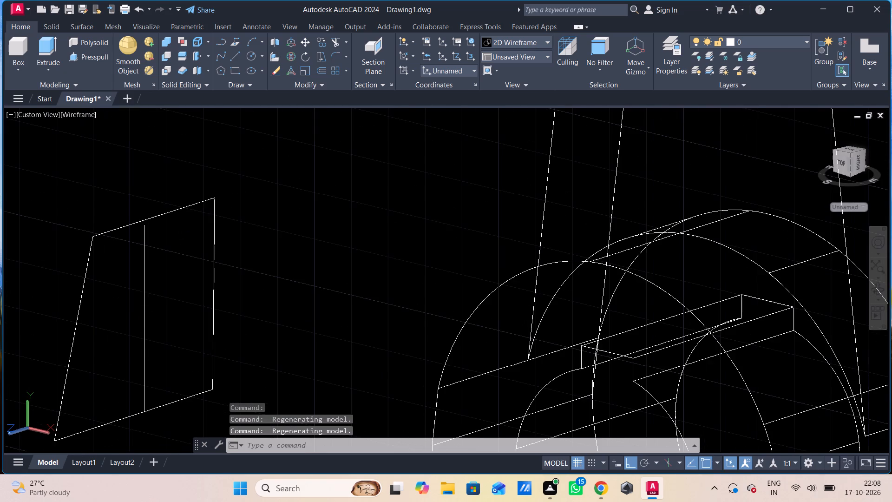
pyautogui.press('Escape')
pyautogui.keyDown('shift'); pyautogui.moveTo(173, 237); pyautogui.dragTo(164, 249, button='middle'); pyautogui.keyUp('shift')
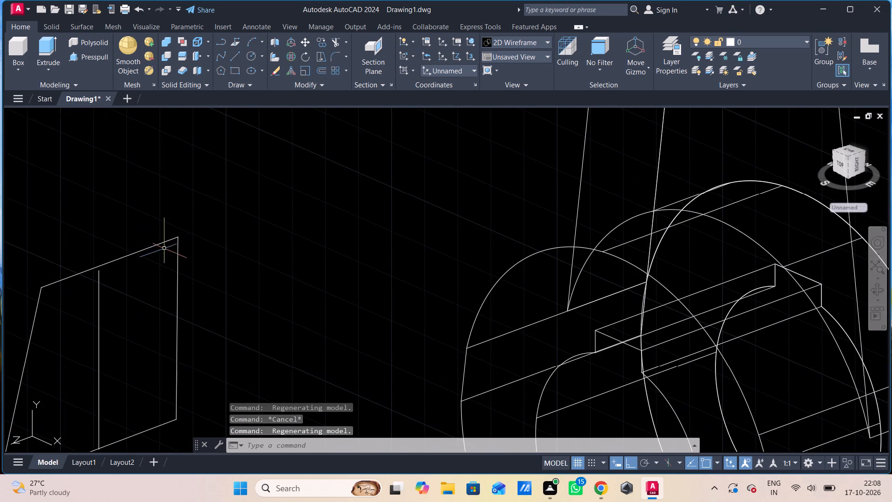
pyautogui.moveTo(171, 246); pyautogui.dragTo(278, 210, button='middle')
pyautogui.keyDown('shift'); pyautogui.moveTo(310, 217); pyautogui.dragTo(310, 218, button='middle'); pyautogui.keyUp('shift')
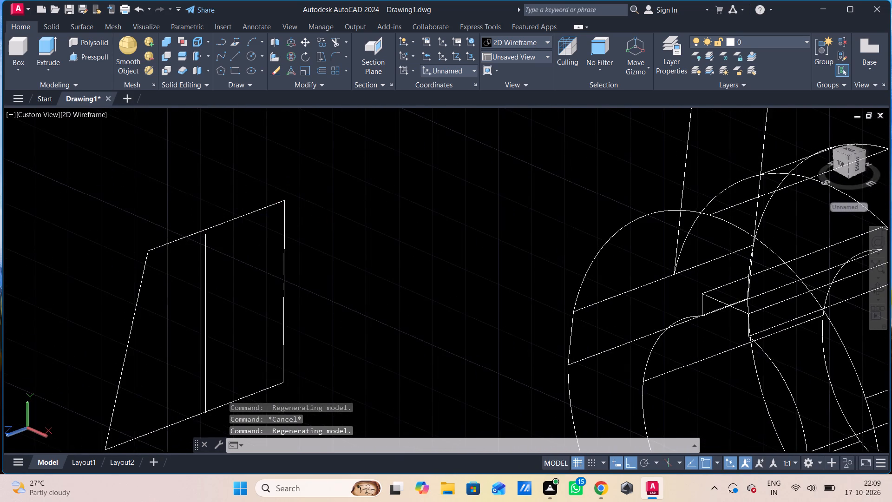
pyautogui.keyDown('shift'); pyautogui.moveTo(310, 218); pyautogui.dragTo(348, 232, button='middle'); pyautogui.keyUp('shift')
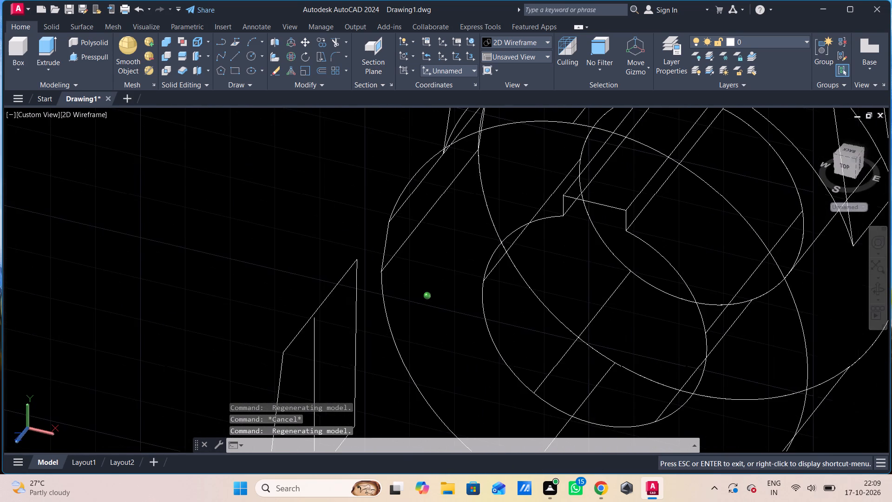
pyautogui.moveTo(348, 232); pyautogui.dragTo(358, 97, button='middle')
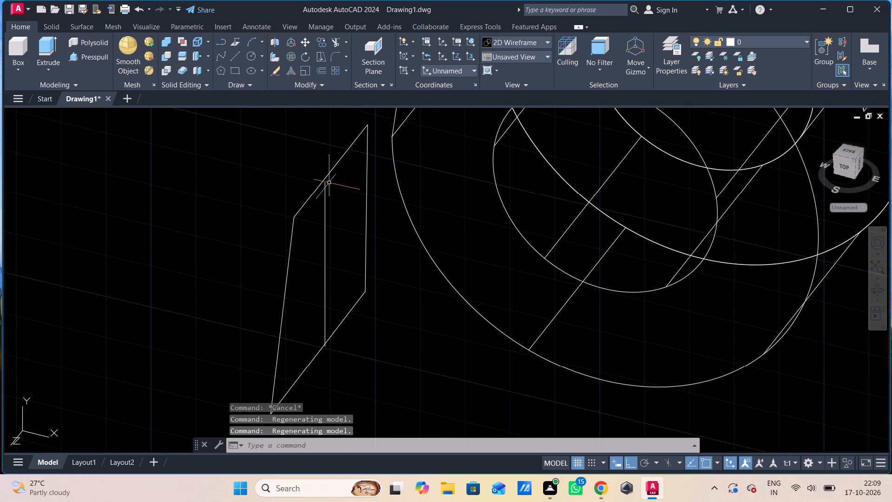
pyautogui.click(326, 184)
pyautogui.click(326, 184)
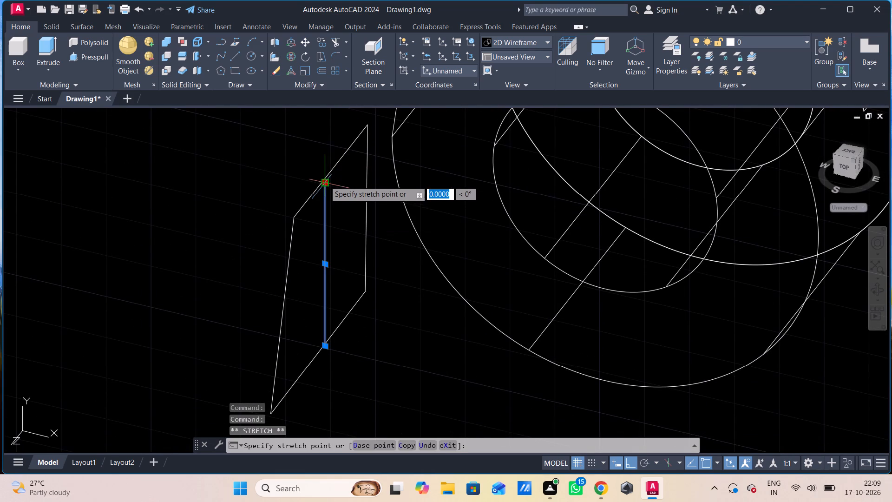
pyautogui.scroll(6, 324, 180)
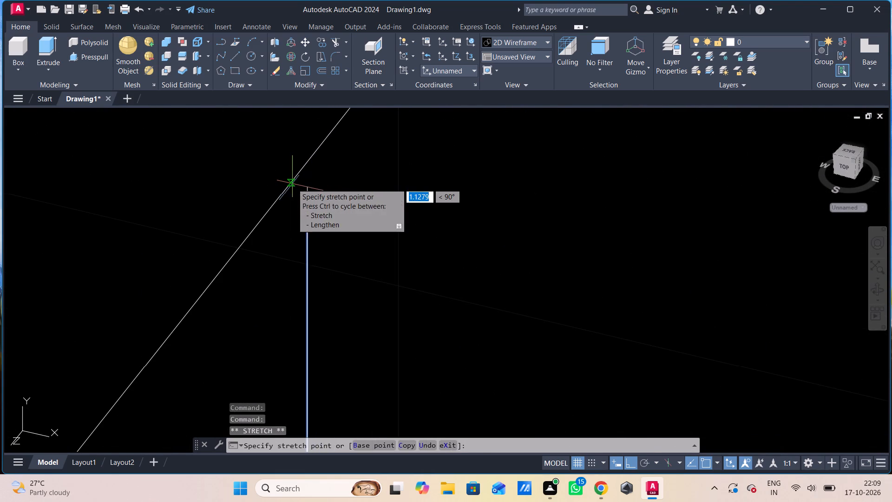
pyautogui.click(308, 160)
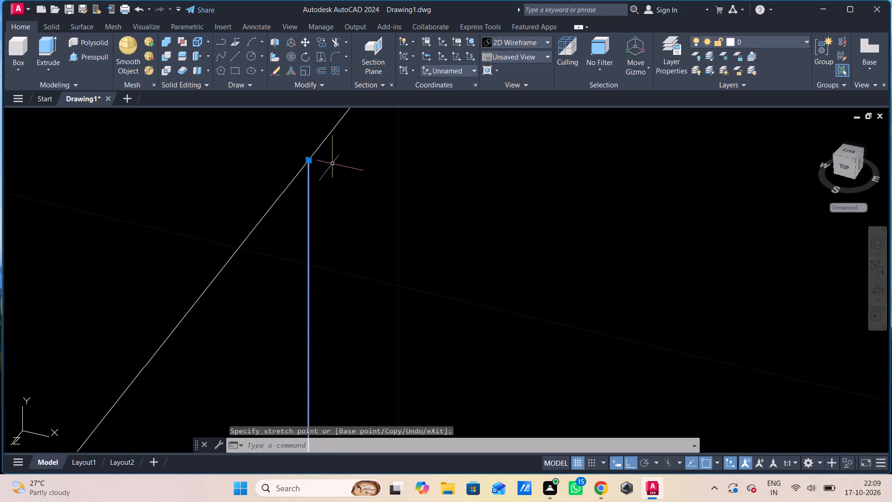
pyautogui.press('Escape')
# Explode the rib profile polyline beside the link into separate lines.
pyautogui.scroll(-4, 332, 164)
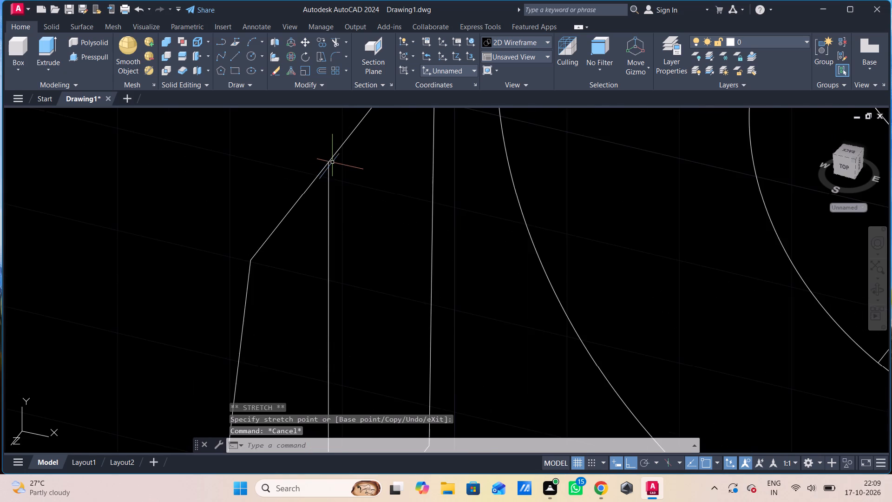
pyautogui.scroll(-1, 332, 162)
pyautogui.middleClick(341, 155)
pyautogui.scroll(-1, 341, 155)
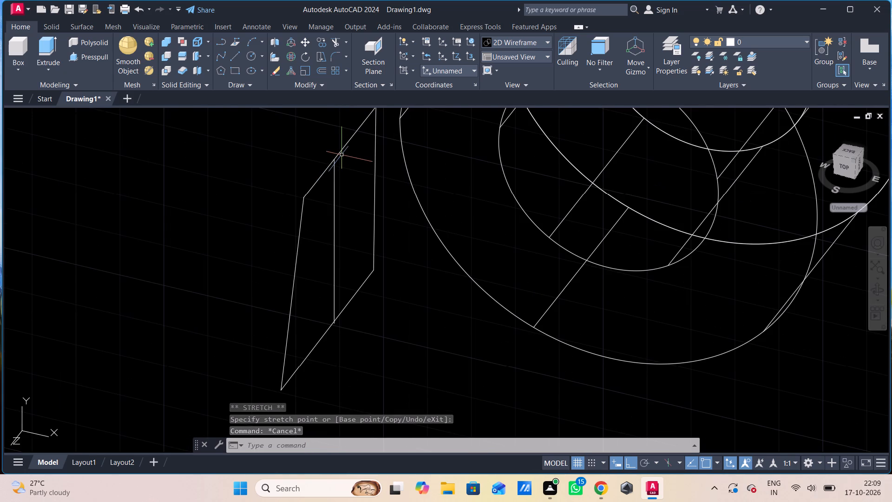
pyautogui.click(376, 123)
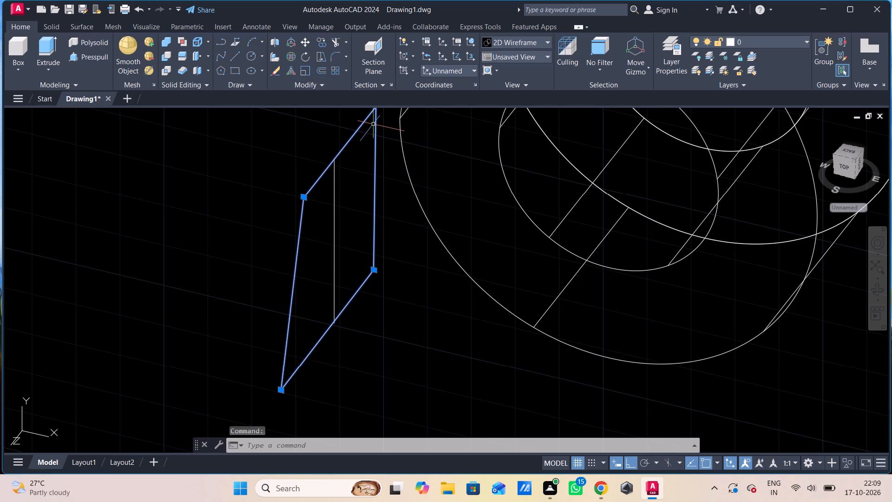
pyautogui.press('x')
pyautogui.press('space')
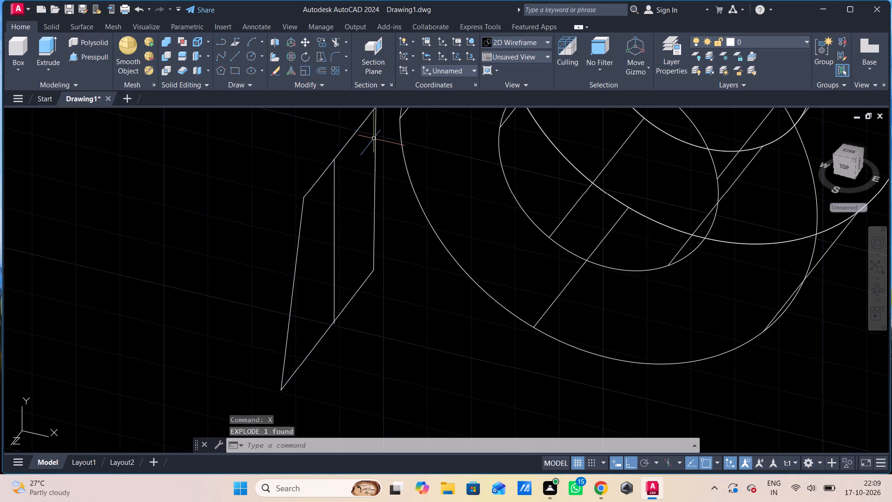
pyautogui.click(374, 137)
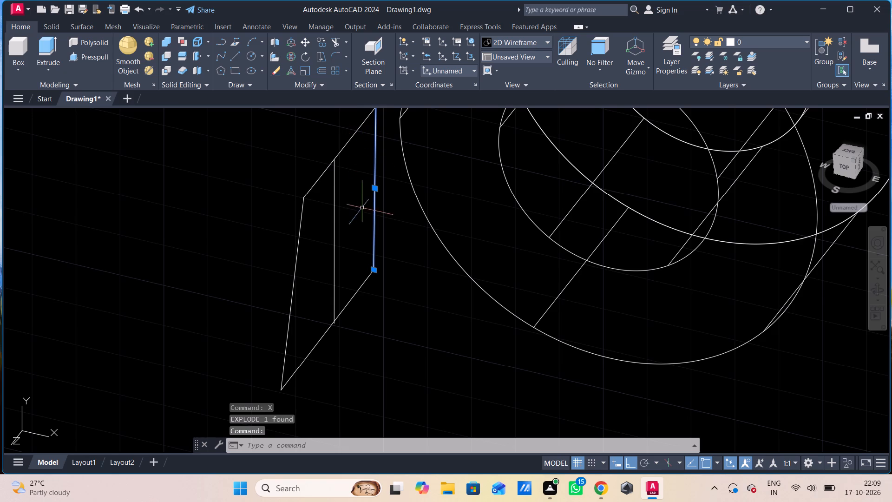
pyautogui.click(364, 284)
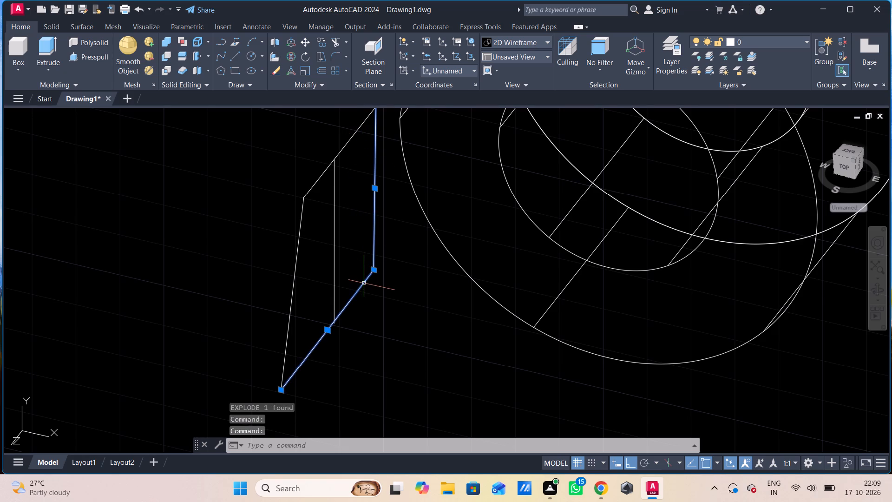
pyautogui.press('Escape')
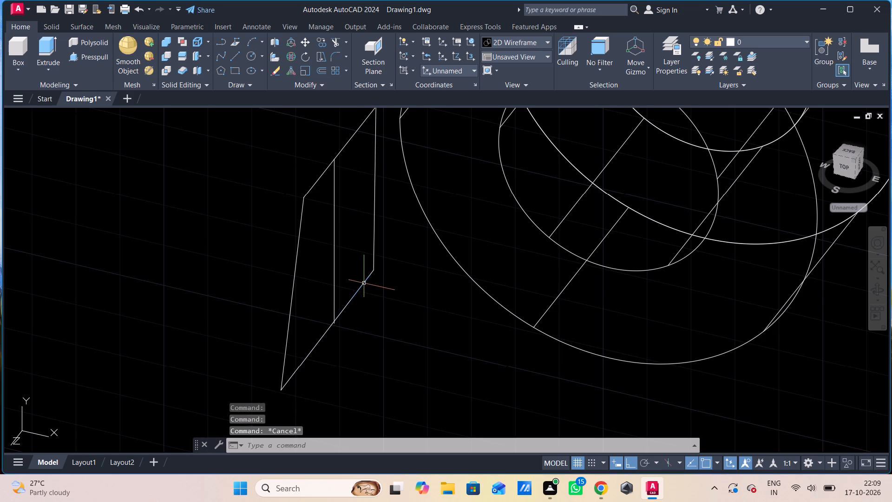
# Delete the rib profile's outer vertical edge on the side nearest the bosses.
pyautogui.click(375, 239)
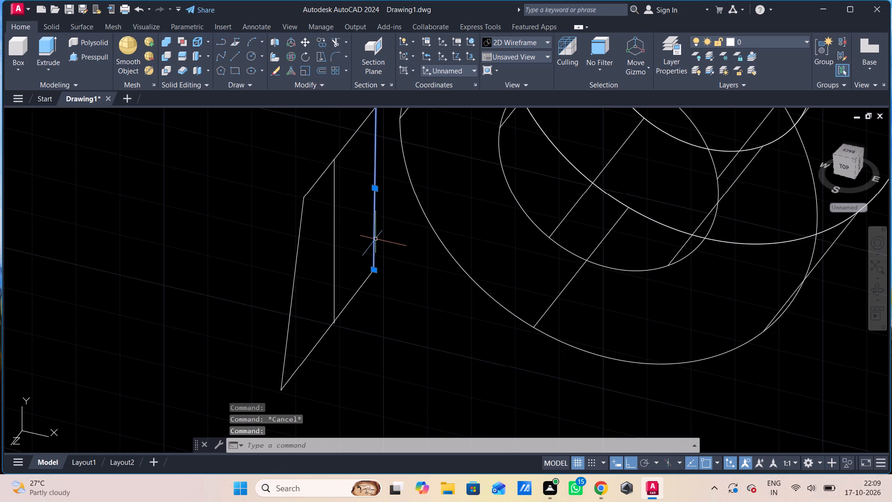
pyautogui.press('Delete')
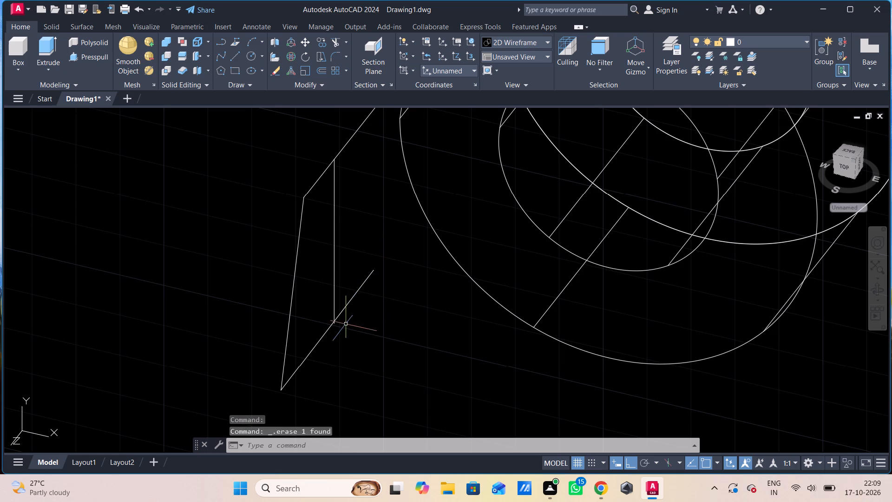
# Stretch the inner vertical line's lower end to meet the rib profile's sloping bottom edge exactly.
pyautogui.scroll(4, 339, 329)
pyautogui.moveTo(326, 290); pyautogui.dragTo(343, 227, button='middle')
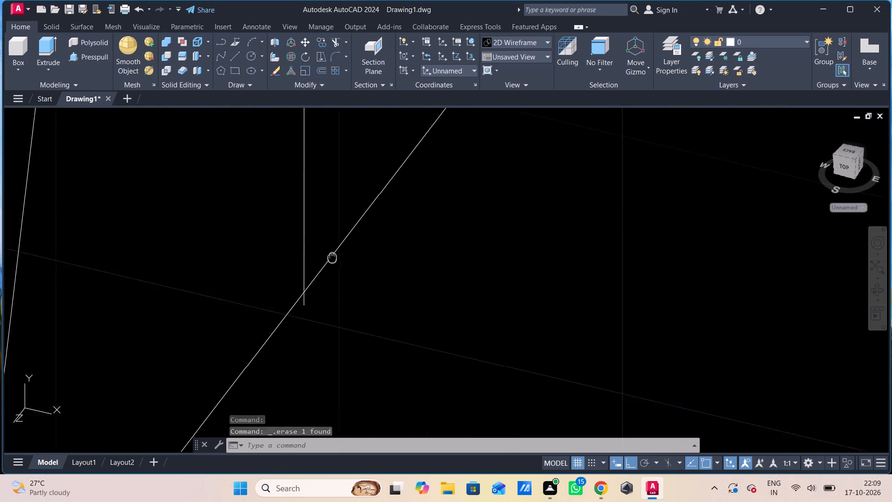
pyautogui.moveTo(343, 227); pyautogui.dragTo(346, 221, button='middle')
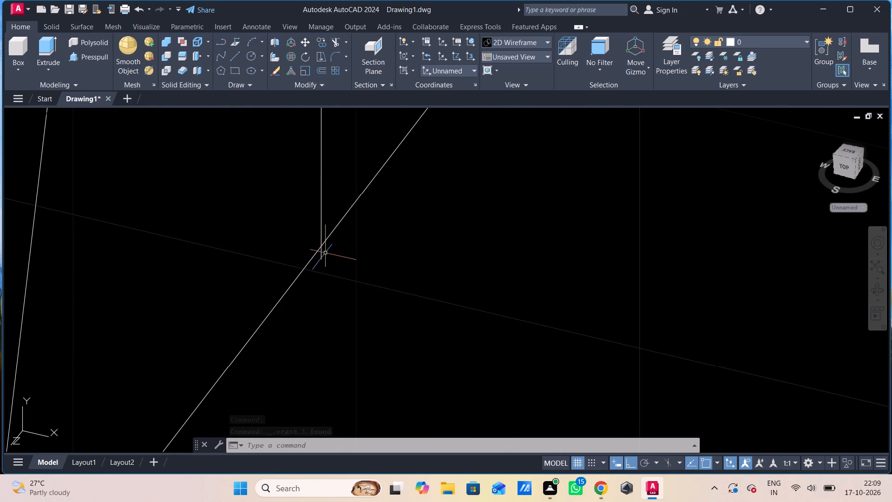
pyautogui.click(322, 256)
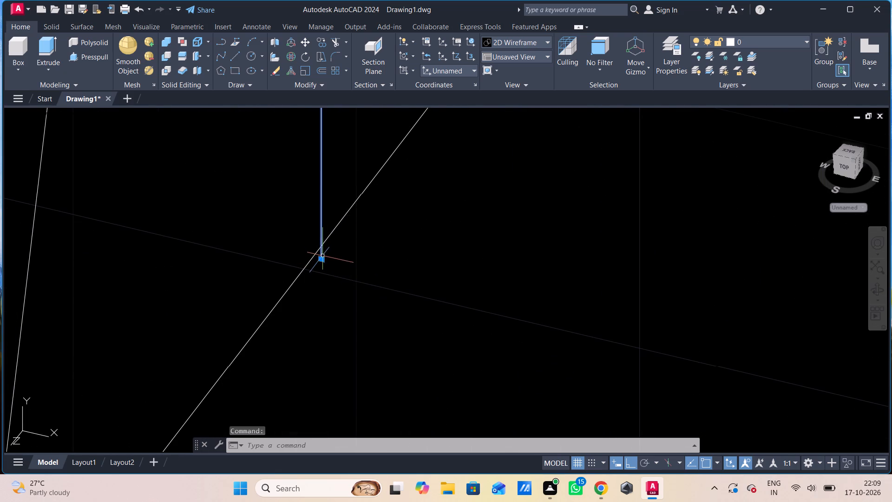
pyautogui.click(321, 258)
pyautogui.click(321, 245)
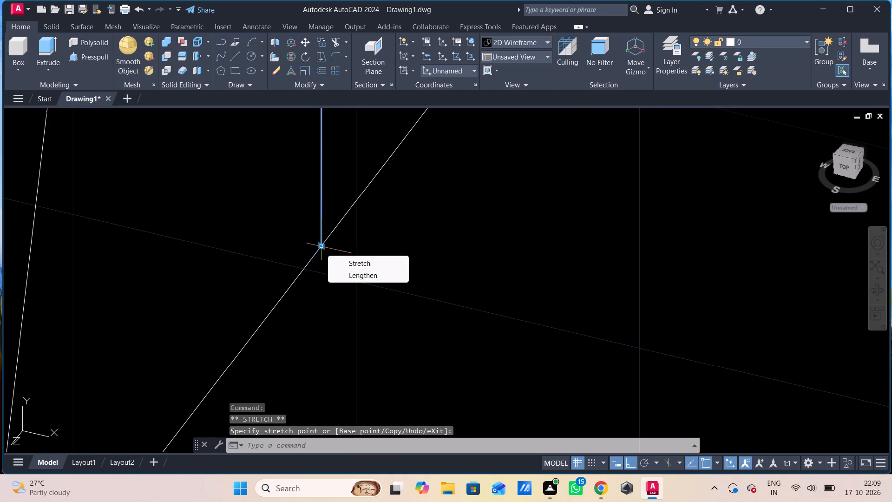
pyautogui.scroll(-2, 336, 243)
pyautogui.press('Escape')
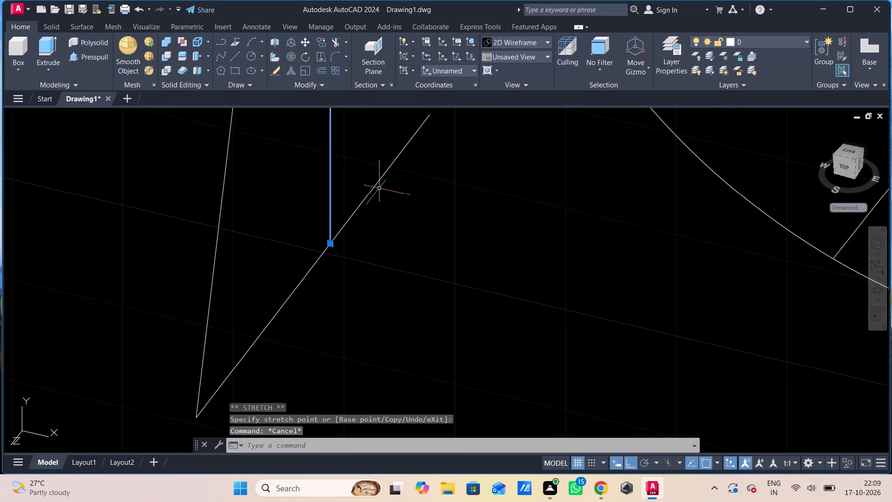
# Shorten the profile's bottom edge so its free end meets the inner vertical line's lower end.
pyautogui.click(377, 181)
pyautogui.scroll(-1, 377, 181)
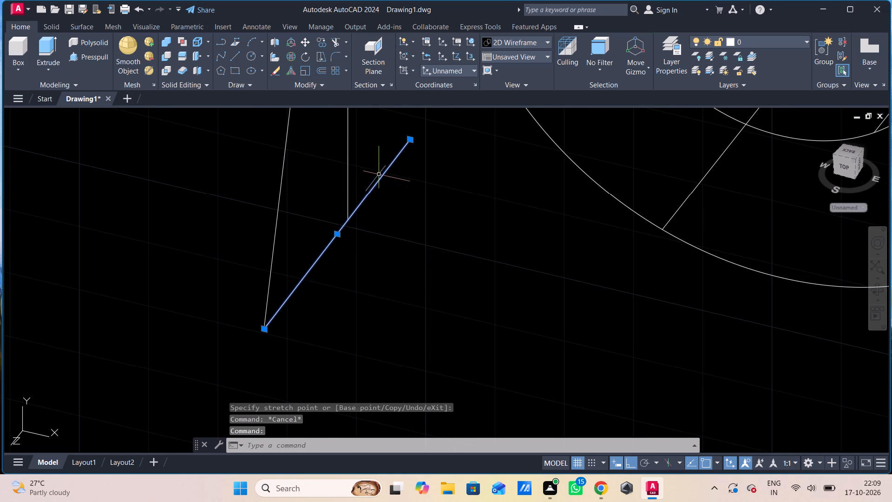
pyautogui.click(413, 137)
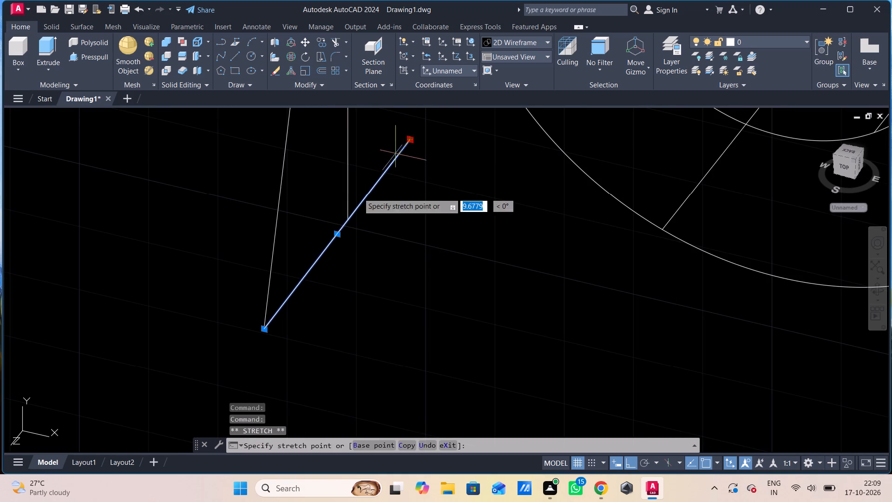
pyautogui.click(346, 219)
# Shorten the profile's top edge so its free end meets the inner vertical line's upper end.
pyautogui.scroll(-2, 350, 218)
pyautogui.moveTo(350, 220); pyautogui.dragTo(332, 287, button='middle')
pyautogui.moveTo(353, 212); pyautogui.dragTo(352, 218, button='middle')
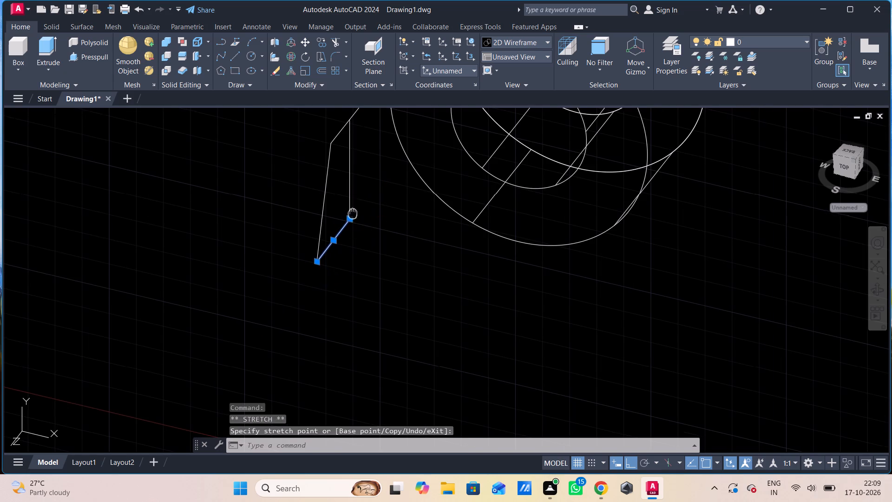
pyautogui.moveTo(352, 218); pyautogui.dragTo(338, 291, button='middle')
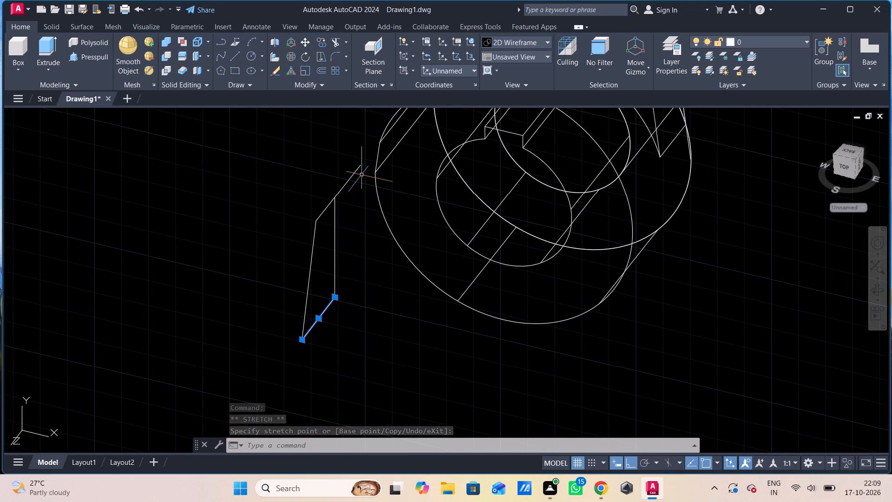
pyautogui.click(359, 168)
pyautogui.click(359, 168)
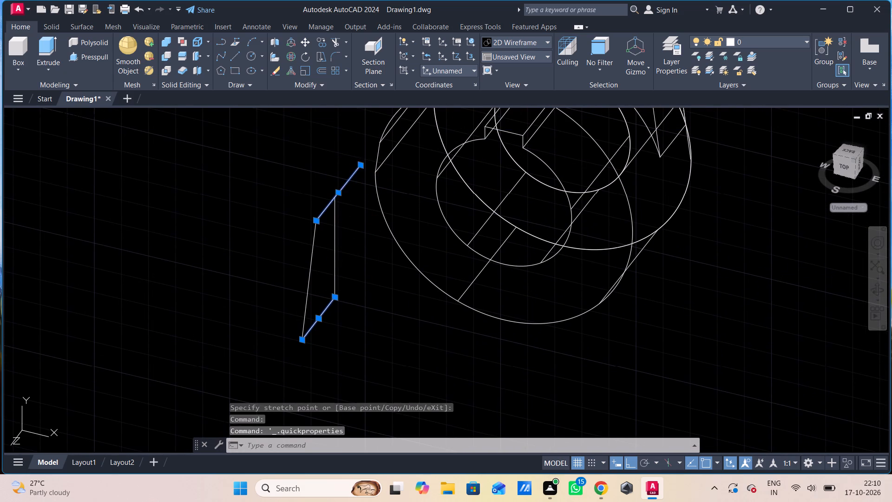
pyautogui.scroll(3, 333, 198)
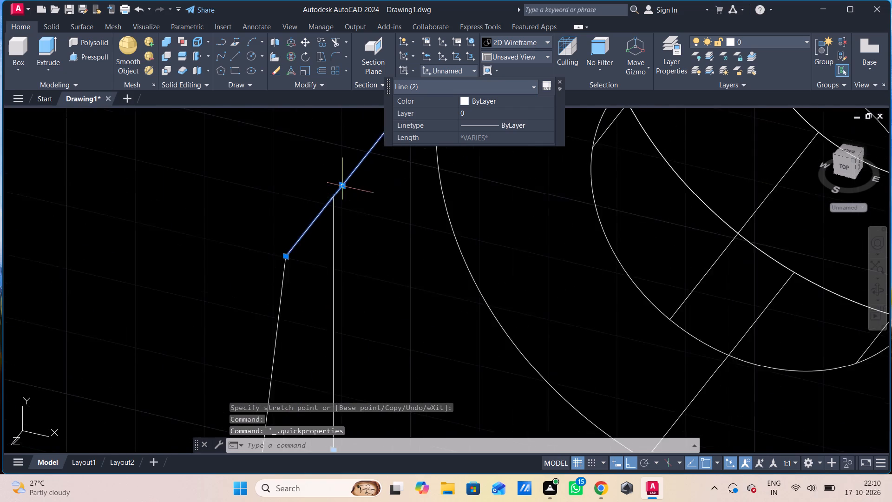
pyautogui.scroll(2, 348, 151)
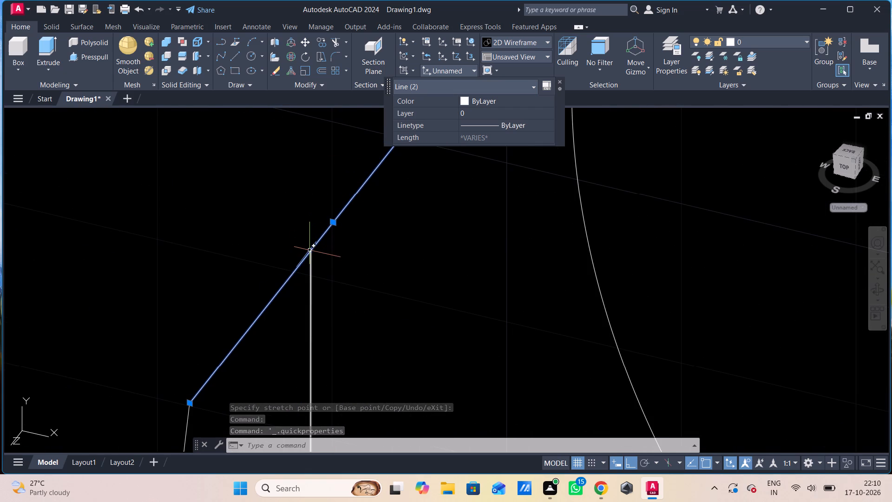
pyautogui.scroll(3, 316, 251)
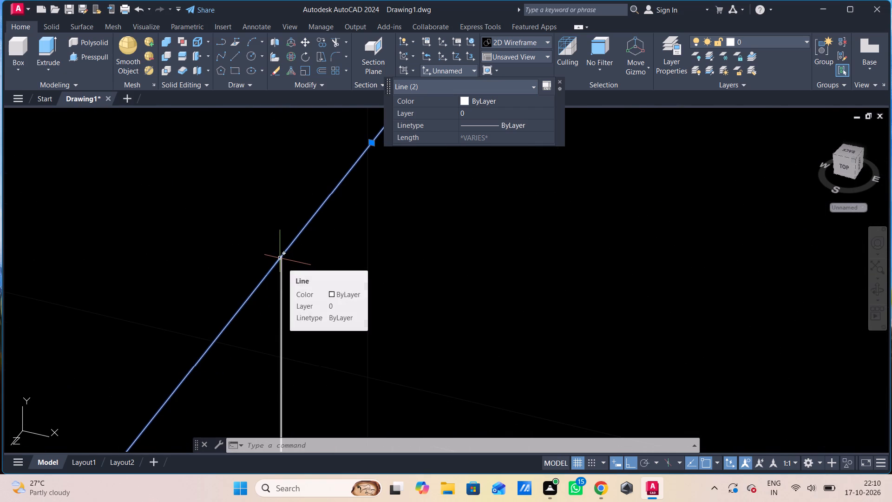
pyautogui.scroll(-4, 286, 255)
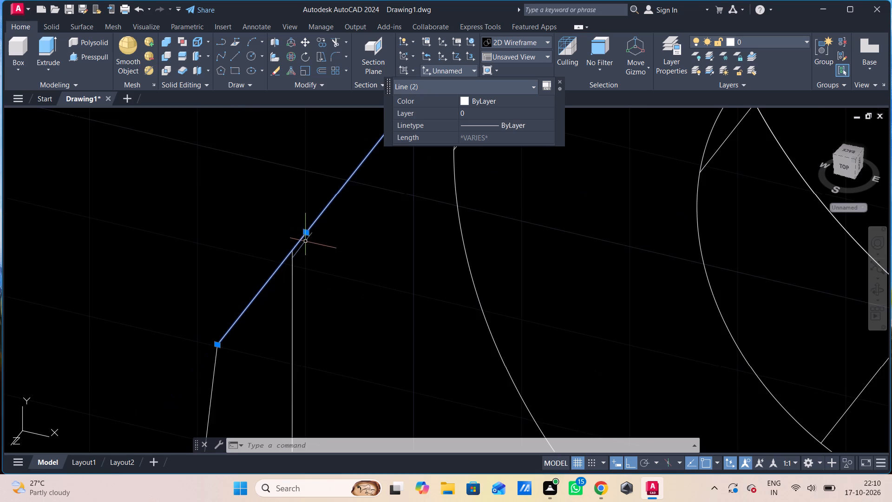
pyautogui.moveTo(306, 240); pyautogui.dragTo(246, 290, button='middle')
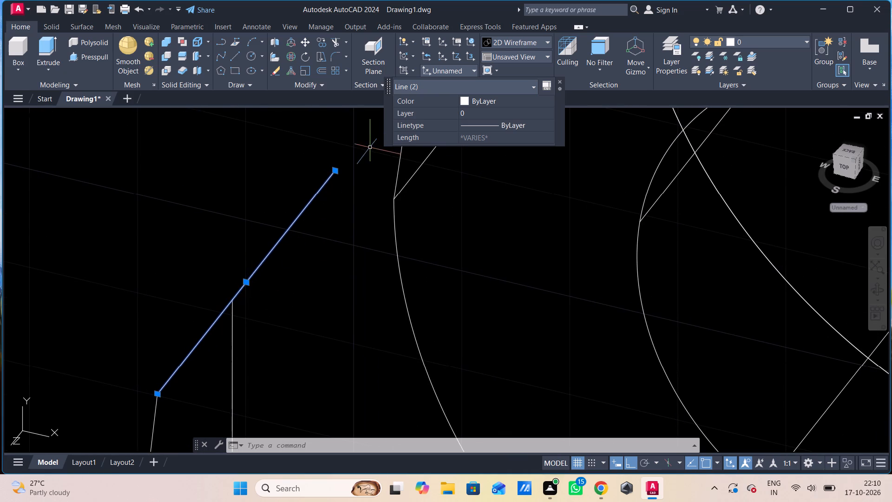
pyautogui.click(337, 172)
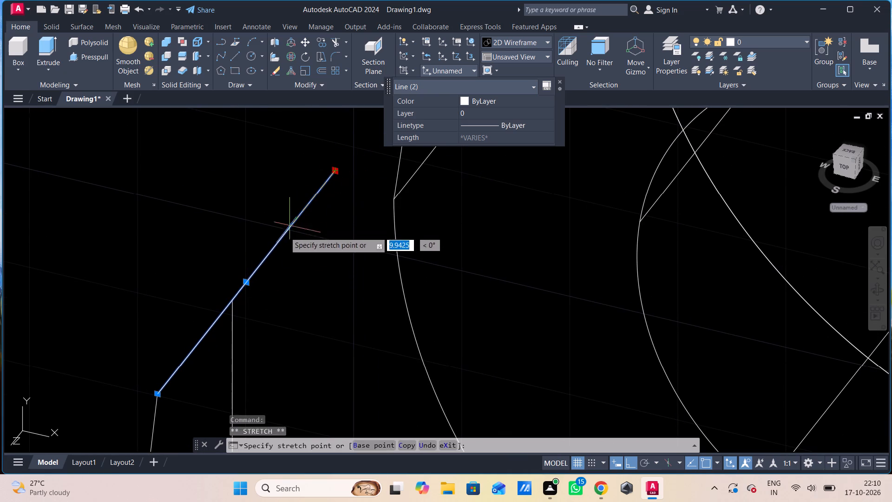
pyautogui.click(232, 299)
# Join the four rib profile lines into one closed polyline.
pyautogui.scroll(-1, 232, 299)
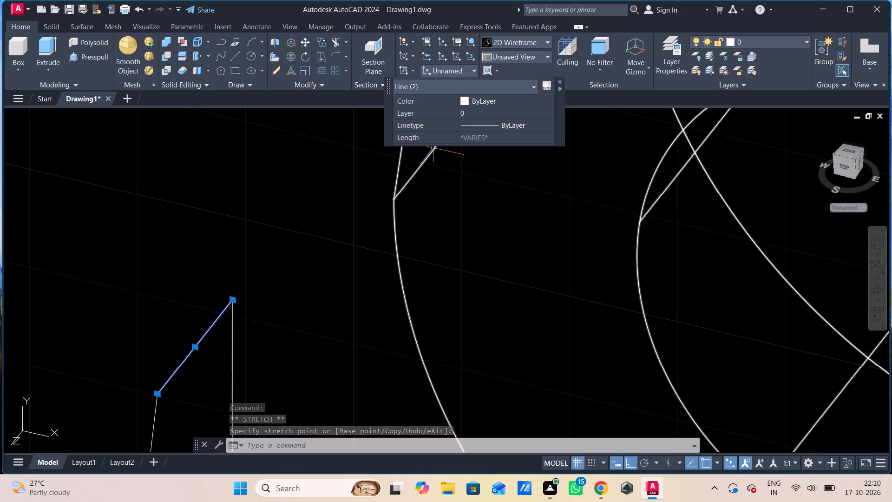
pyautogui.click(479, 203)
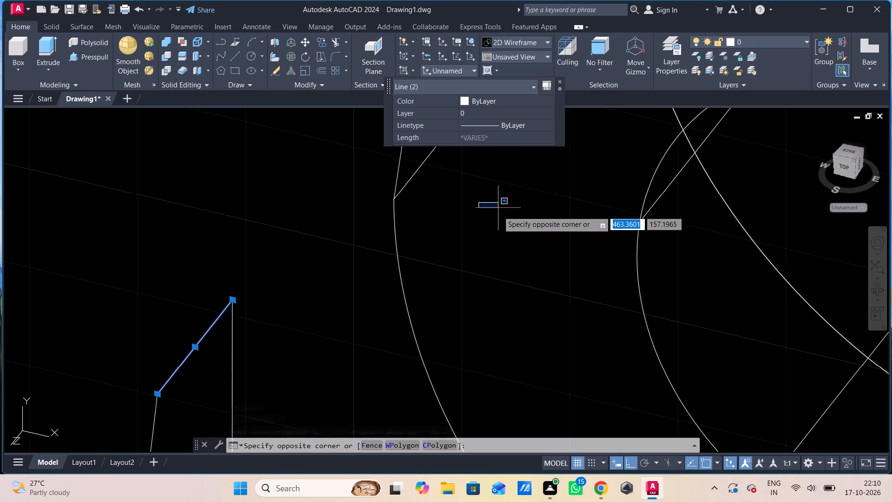
pyautogui.moveTo(498, 211); pyautogui.dragTo(498, 216)
pyautogui.scroll(-1, 294, 285)
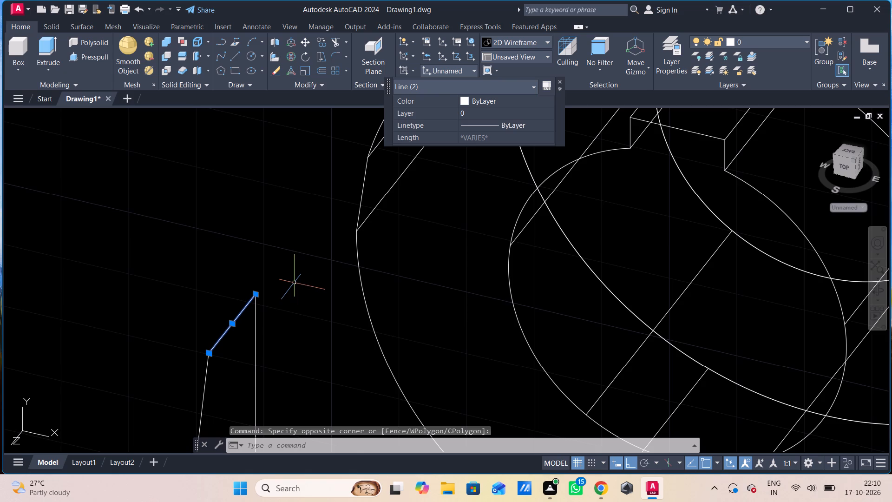
pyautogui.moveTo(294, 261); pyautogui.dragTo(298, 209, button='middle')
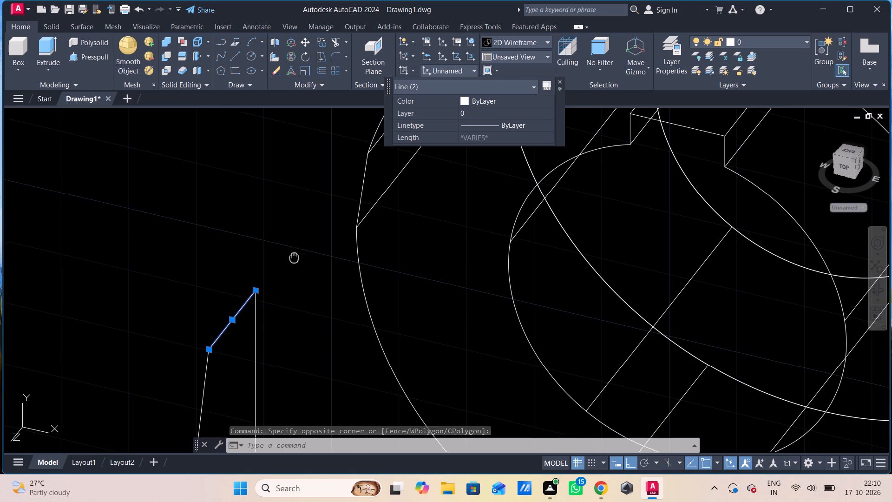
pyautogui.moveTo(298, 209); pyautogui.dragTo(303, 149, button='middle')
pyautogui.scroll(-2, 307, 140)
pyautogui.click(307, 144)
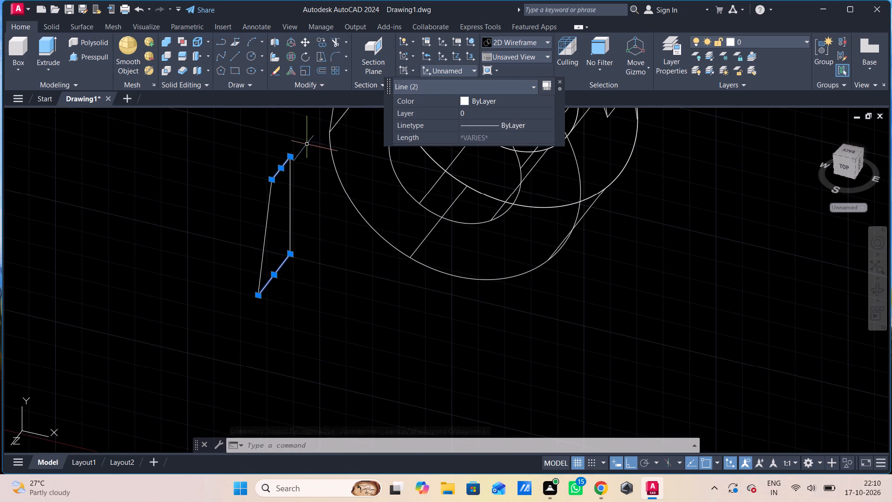
pyautogui.click(236, 292)
pyautogui.press('j')
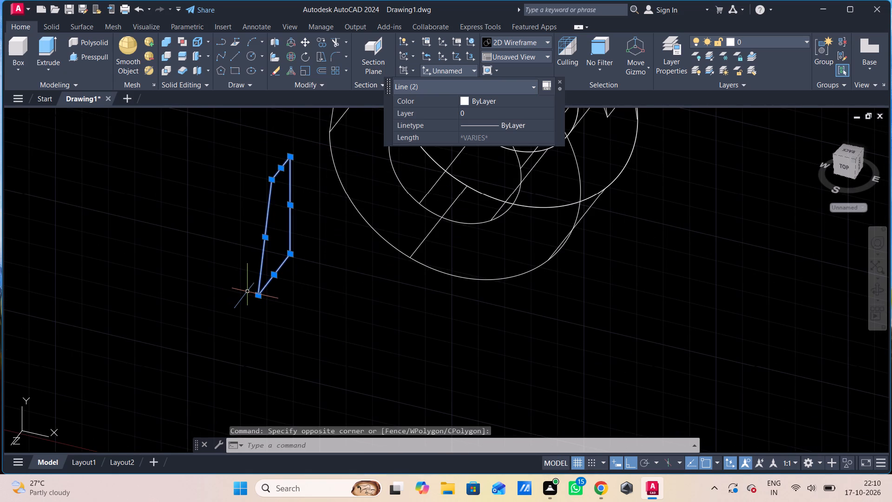
pyautogui.press('Return')
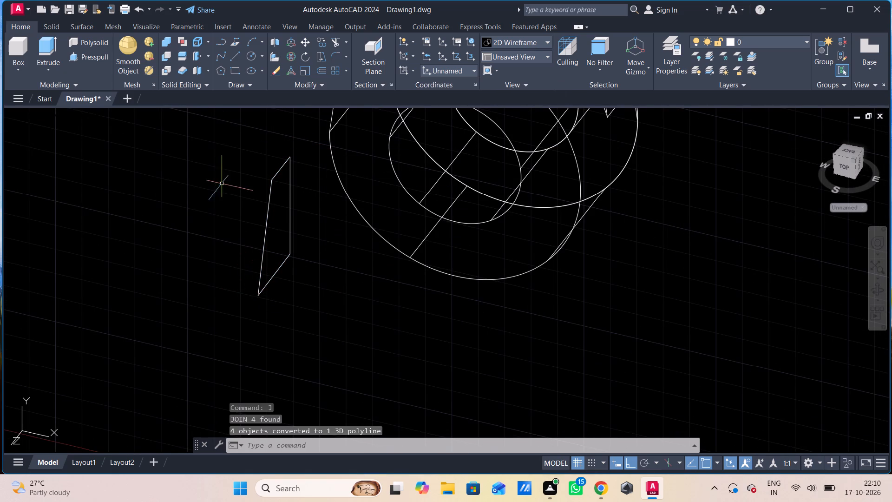
# Presspull the closed rib profile beside the part to a height of 20.
pyautogui.click(105, 63)
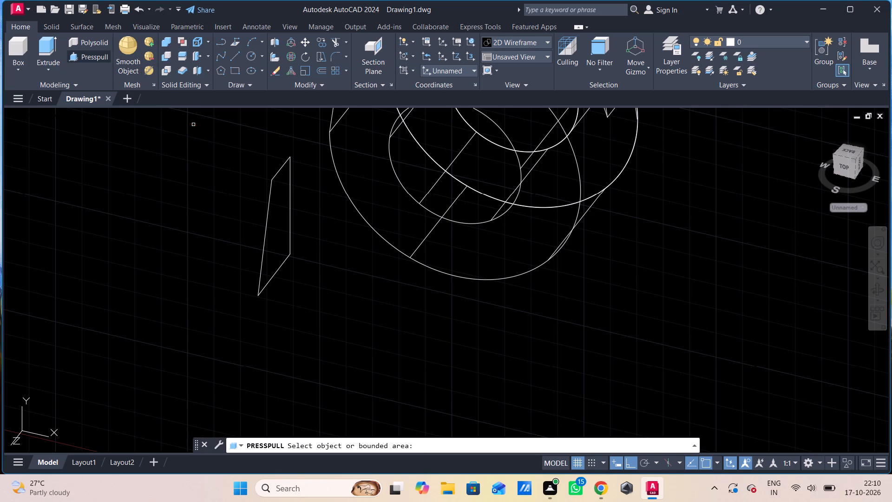
pyautogui.click(270, 186)
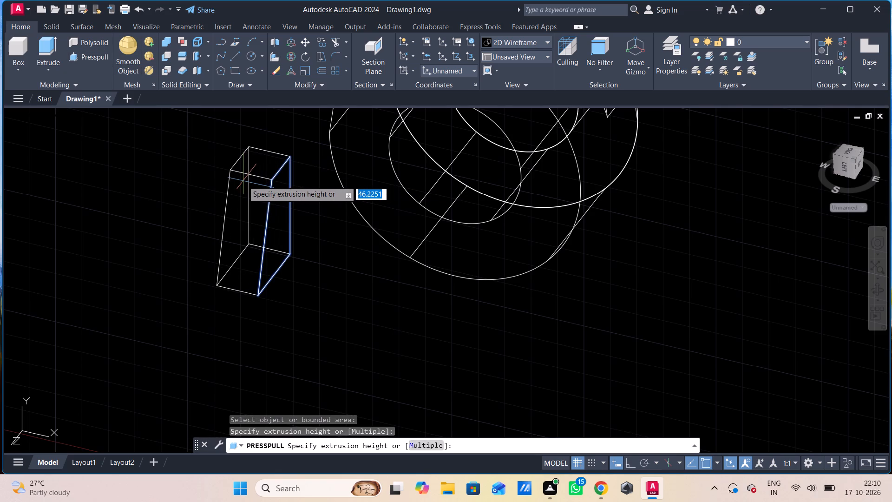
pyautogui.write('2330')
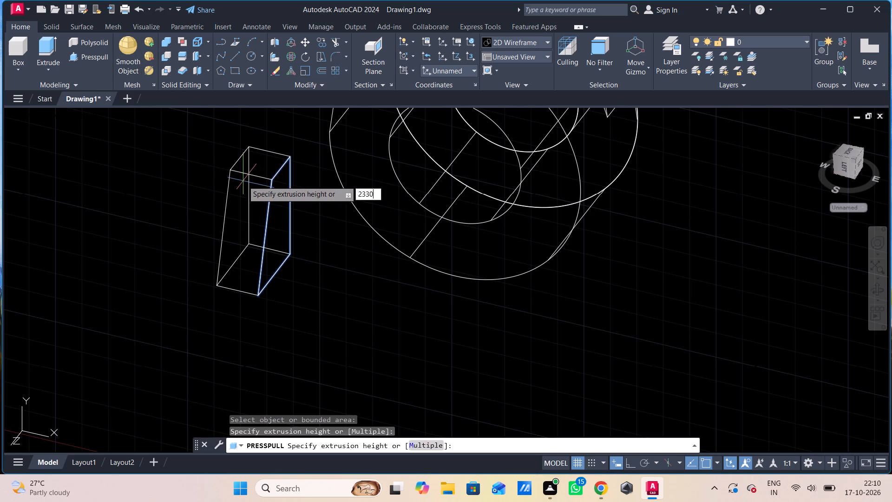
pyautogui.press('BackSpace')
pyautogui.press('BackSpace')
pyautogui.press('BackSpace')
pyautogui.press('BackSpace')
pyautogui.write('20')
pyautogui.press('Return')
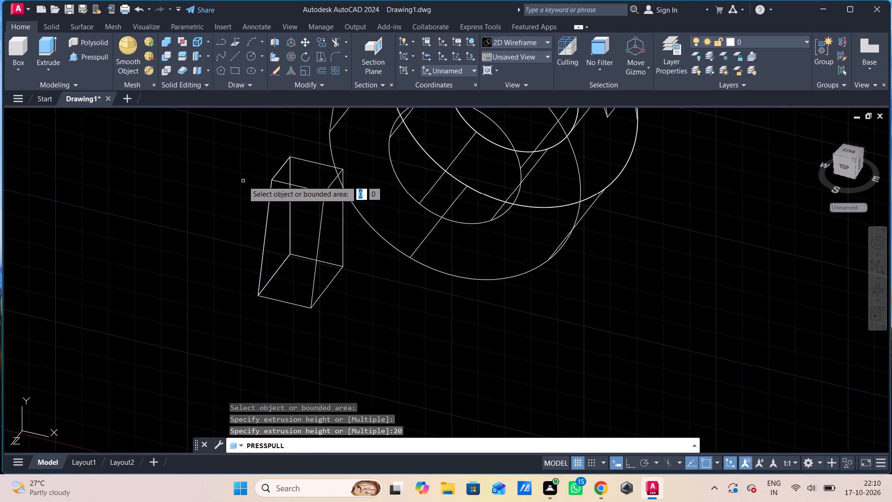
pyautogui.press('Escape')
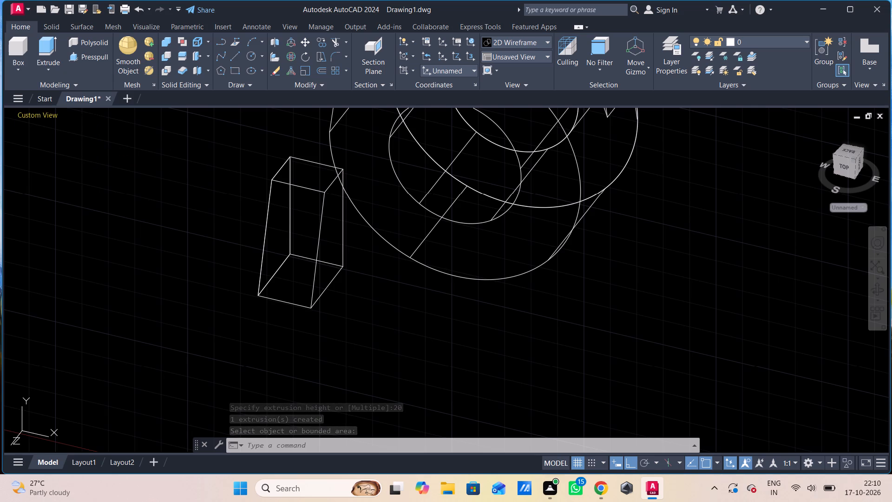
# Change the model's visual style to Shades of Gray.
pyautogui.click(67, 111)
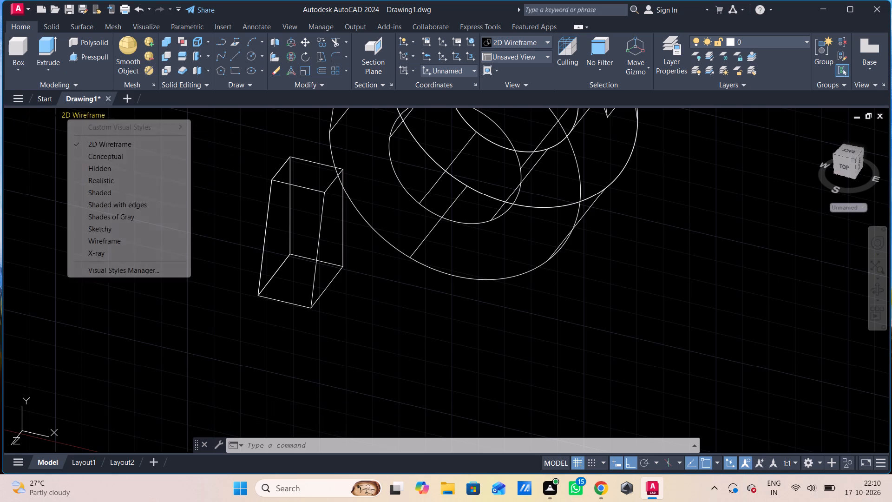
pyautogui.click(93, 218)
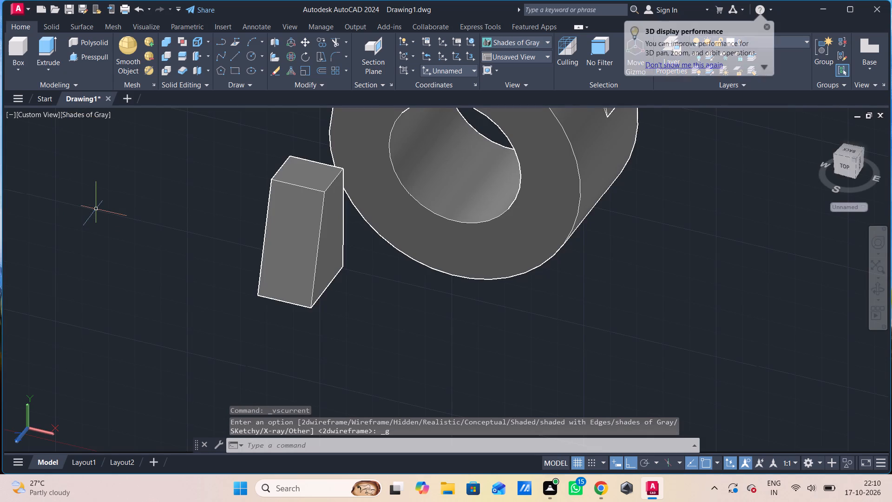
# Move the rib solid by the midpoint of its bottom front edge onto the top of the large boss's front outer rim.
pyautogui.scroll(-1, 125, 250)
pyautogui.moveTo(167, 228); pyautogui.dragTo(156, 267, button='middle')
pyautogui.click(234, 286)
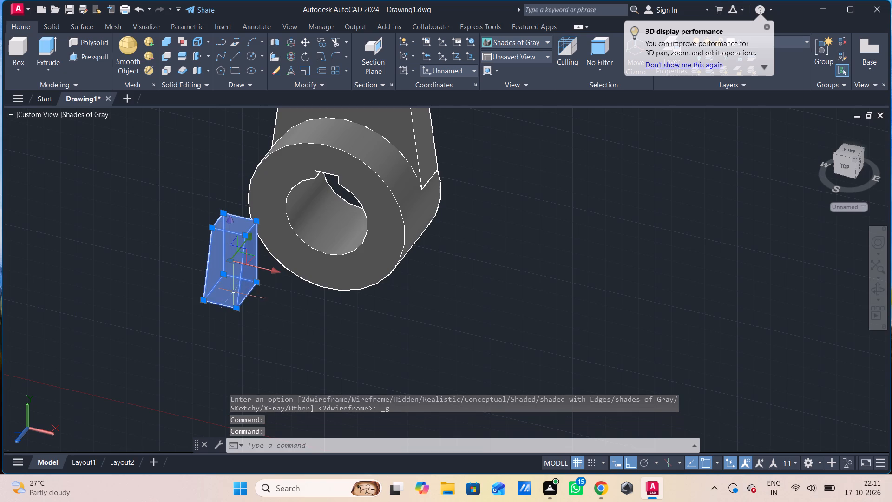
pyautogui.write('m')
pyautogui.press('space')
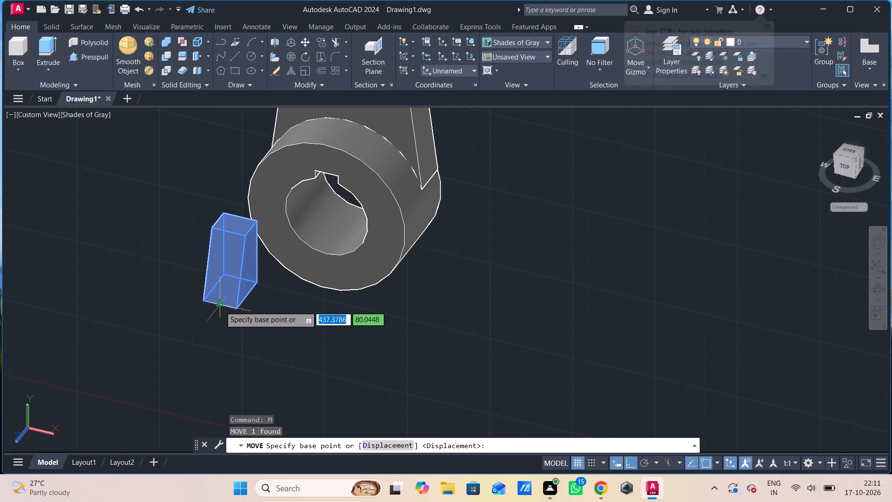
pyautogui.click(220, 306)
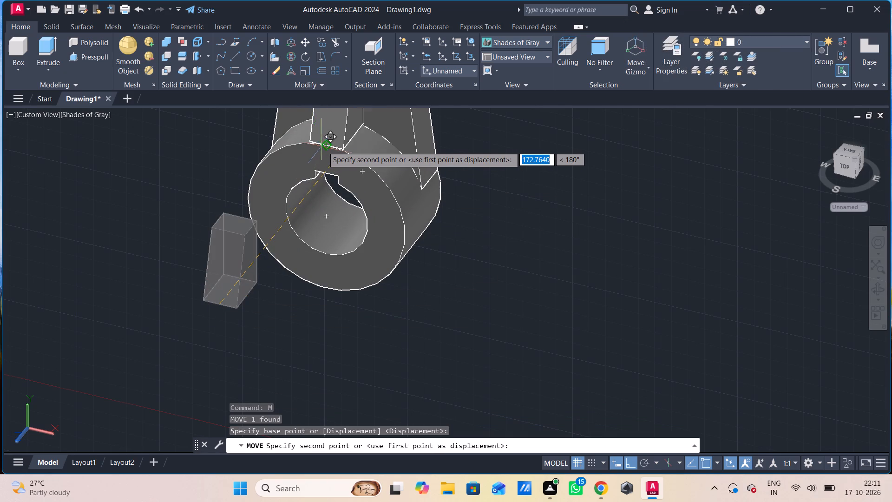
pyautogui.click(326, 147)
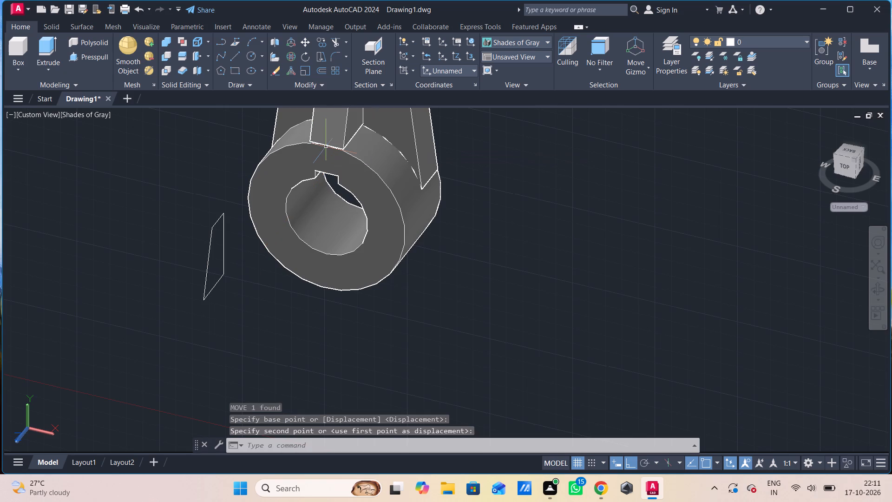
# Delete the leftover rib profile polyline beside the large boss.
pyautogui.scroll(-2, 341, 182)
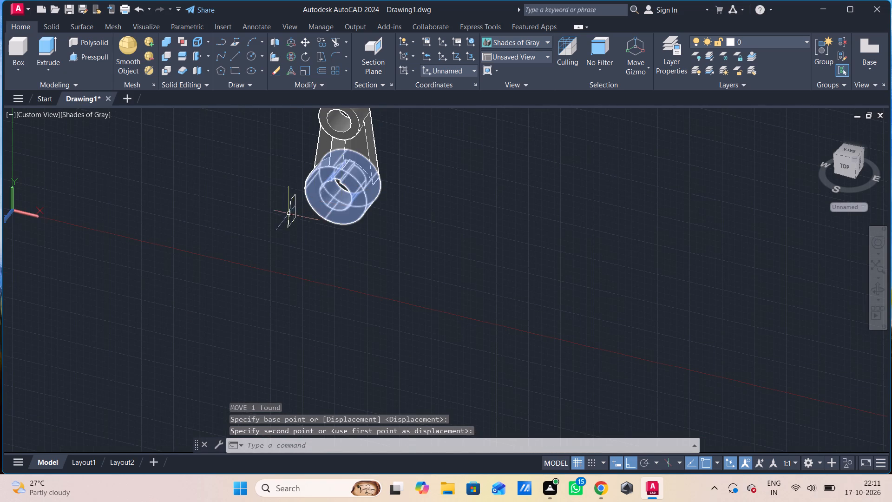
pyautogui.click(289, 213)
pyautogui.press('Delete')
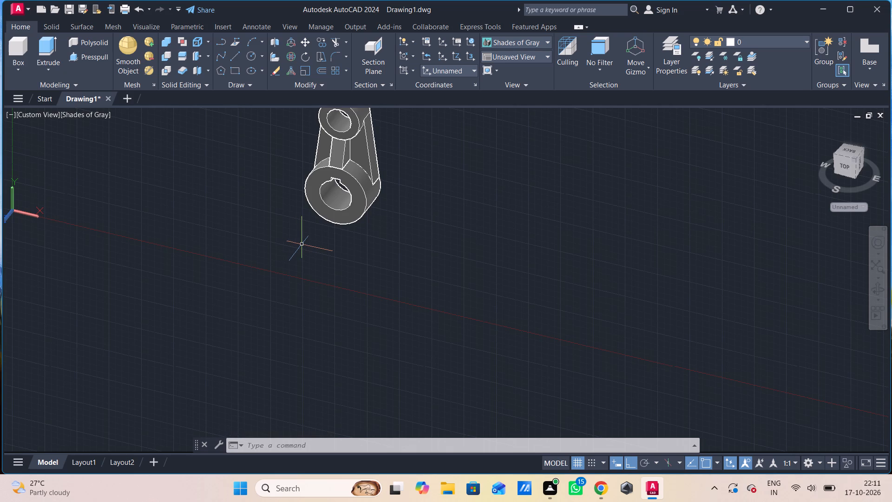
# Examine the rib's fit between the two bosses from an angled, closer view of the whole link.
pyautogui.keyDown('shift'); pyautogui.moveTo(405, 211); pyautogui.dragTo(385, 230, button='middle'); pyautogui.keyUp('shift')
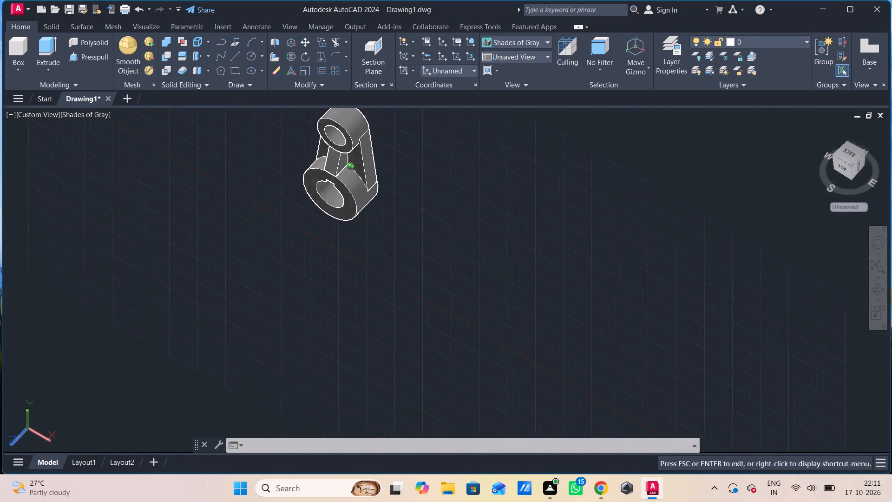
pyautogui.keyDown('shift'); pyautogui.moveTo(385, 230); pyautogui.dragTo(386, 219, button='middle'); pyautogui.keyUp('shift')
pyautogui.moveTo(386, 215); pyautogui.dragTo(333, 310, button='middle')
pyautogui.scroll(1, 334, 295)
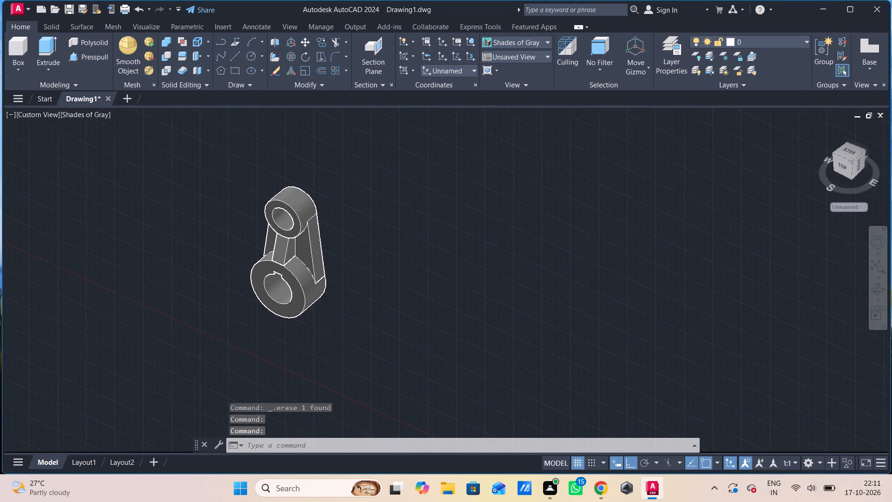
pyautogui.scroll(1, 335, 292)
pyautogui.moveTo(335, 292); pyautogui.dragTo(428, 332, button='middle')
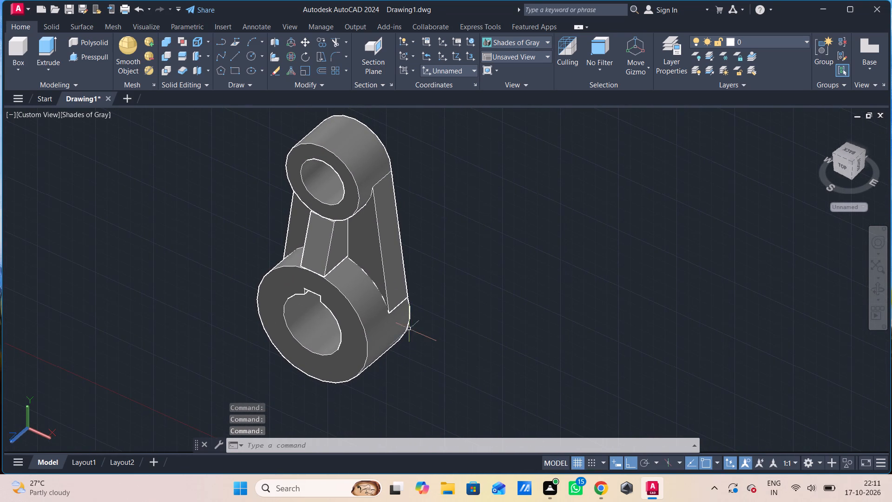
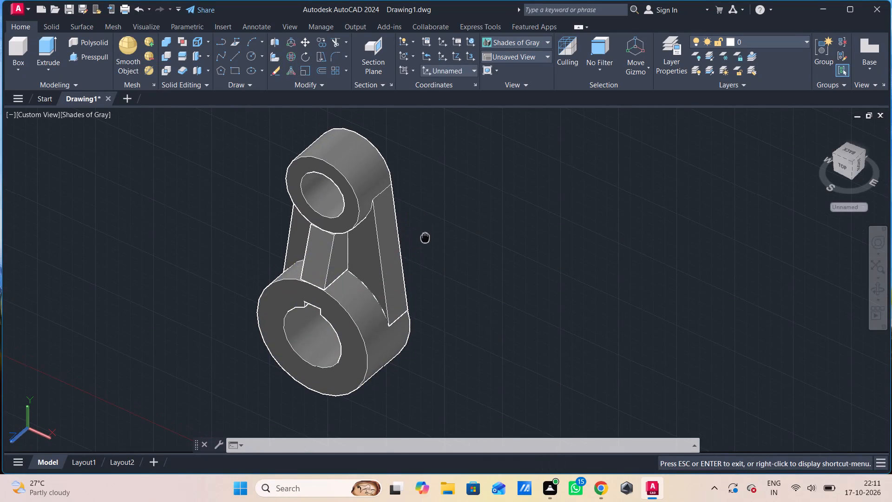
# Union all the solids of the link, including both bosses, the web and the rib, into one solid.
pyautogui.scroll(-1, 426, 238)
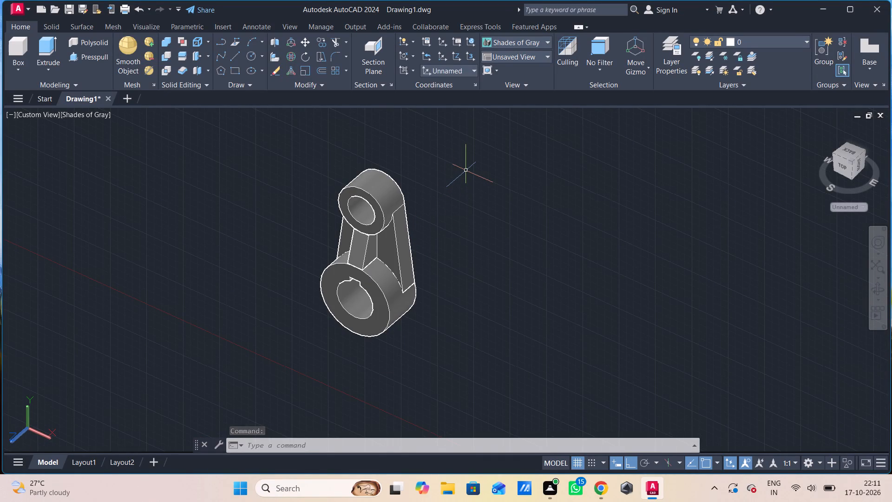
pyautogui.write('uni')
pyautogui.press('space')
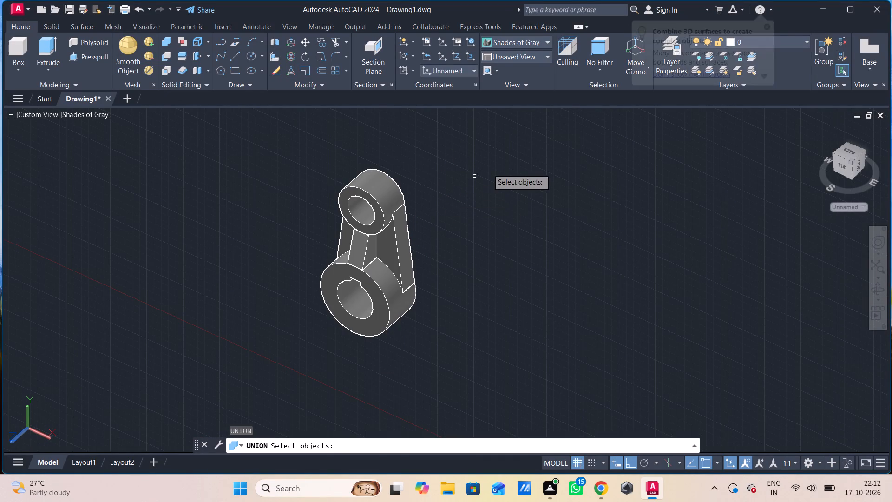
pyautogui.click(489, 132)
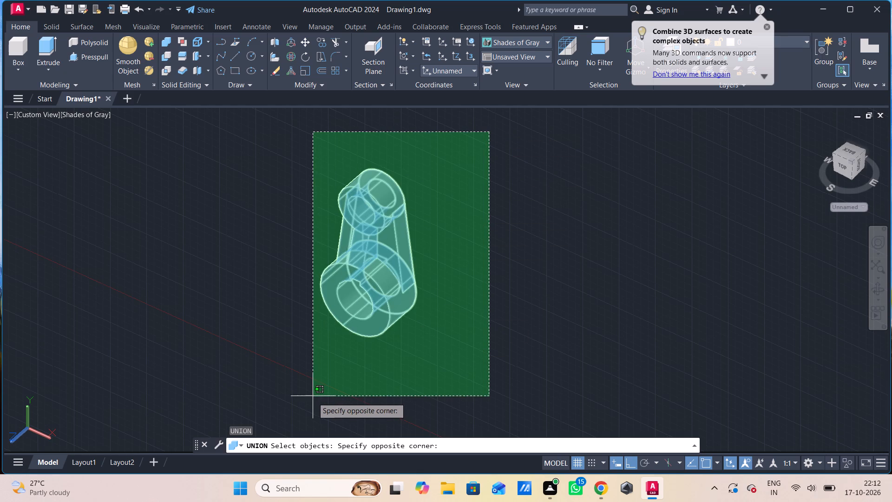
pyautogui.click(311, 396)
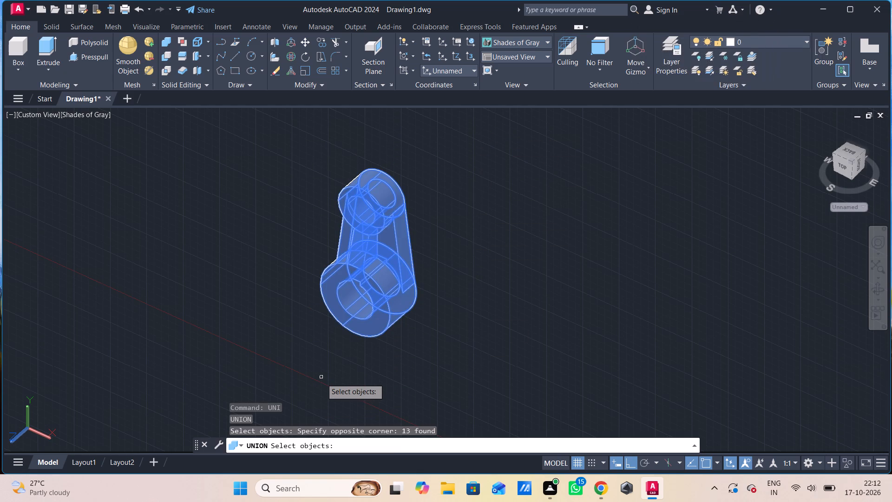
pyautogui.press('Return')
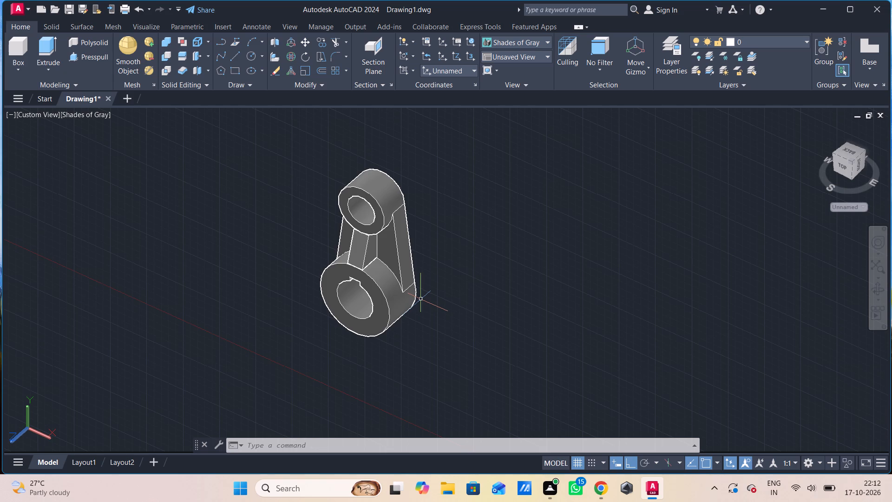
# Save the drawing as a19 in the CAD folder on the Desktop.
pyautogui.hotkey('ctrl', 's')
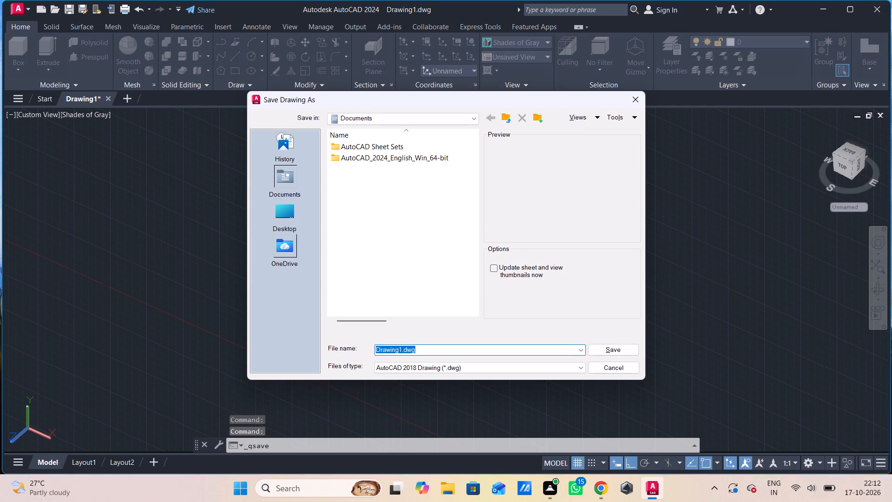
pyautogui.click(289, 220)
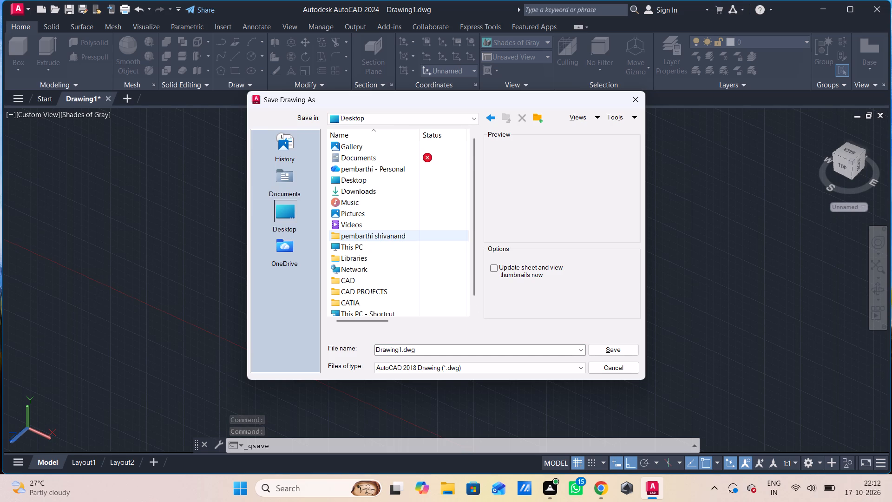
pyautogui.scroll(-1, 362, 237)
pyautogui.click(371, 267)
pyautogui.doubleClick(371, 267)
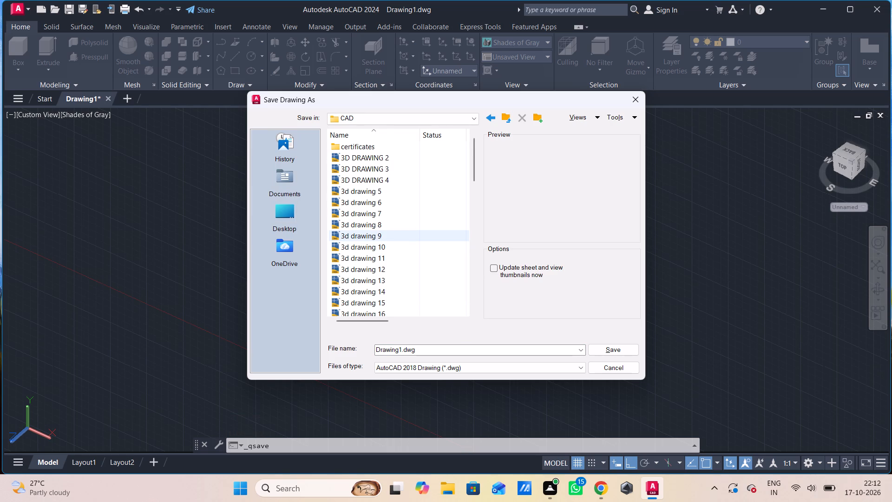
pyautogui.write('a1')
pyautogui.press('9')
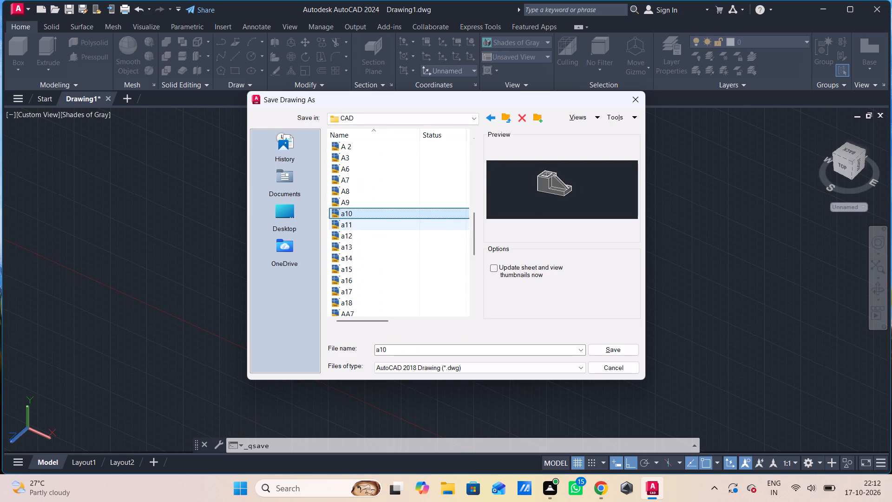
pyautogui.press('BackSpace')
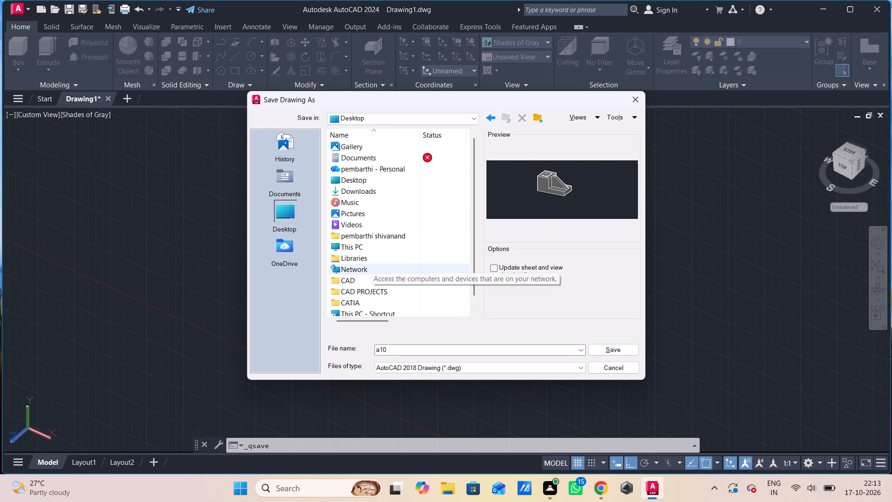
pyautogui.doubleClick(370, 279)
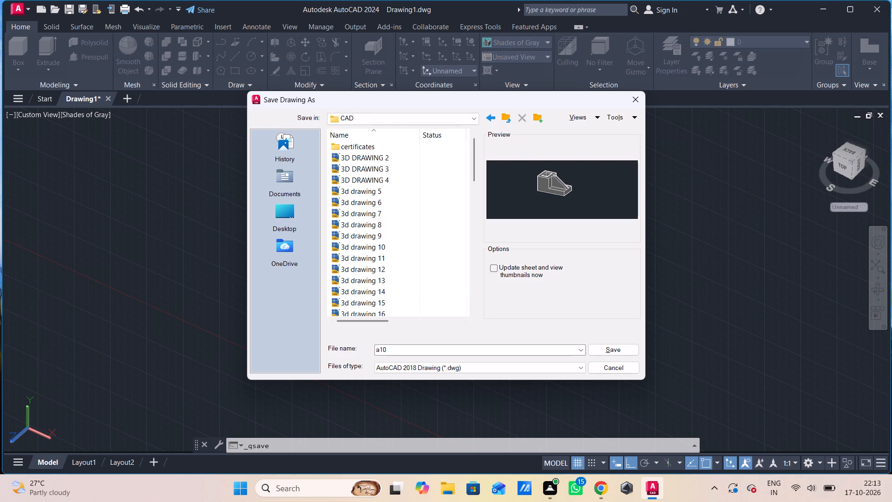
pyautogui.click(393, 347)
pyautogui.press('BackSpace')
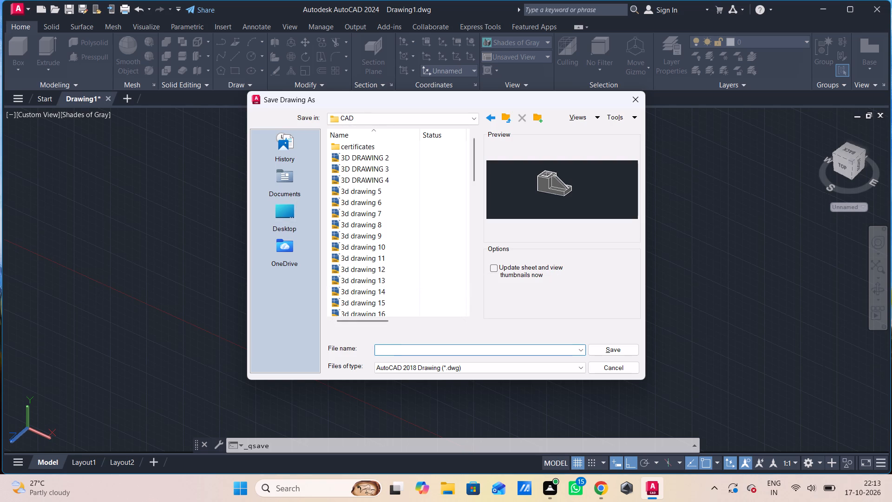
pyautogui.write('a1')
pyautogui.press('9')
pyautogui.click(591, 349)
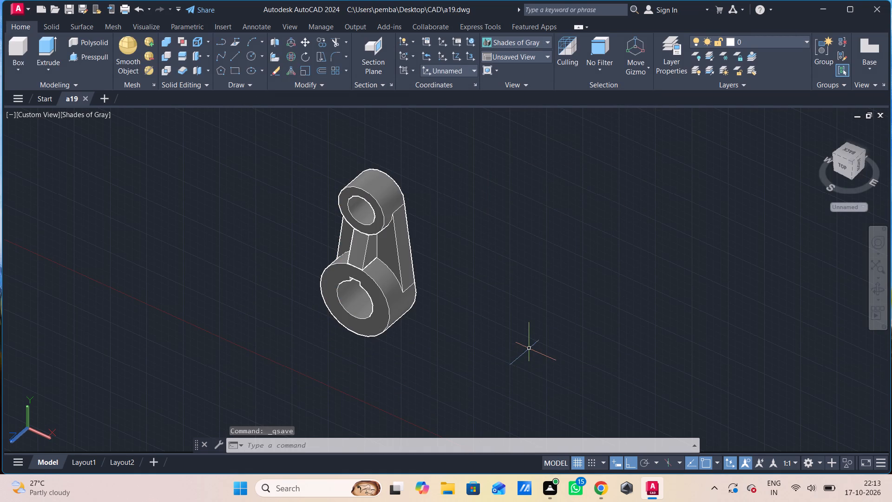
# Set up a plot with AutoCAD PDF (High Quality Print).pc3, centred, with a window plot area enclosing the whole link.
pyautogui.hotkey('ctrl', 'p')
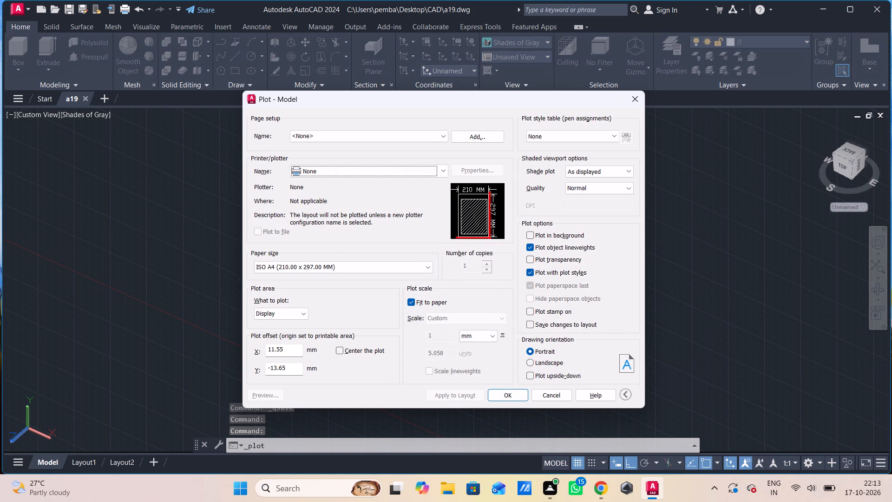
pyautogui.click(421, 168)
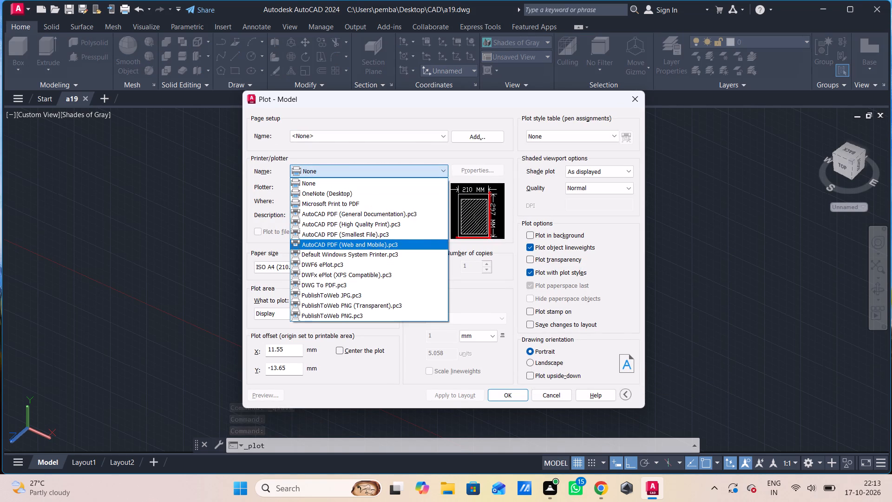
pyautogui.click(394, 221)
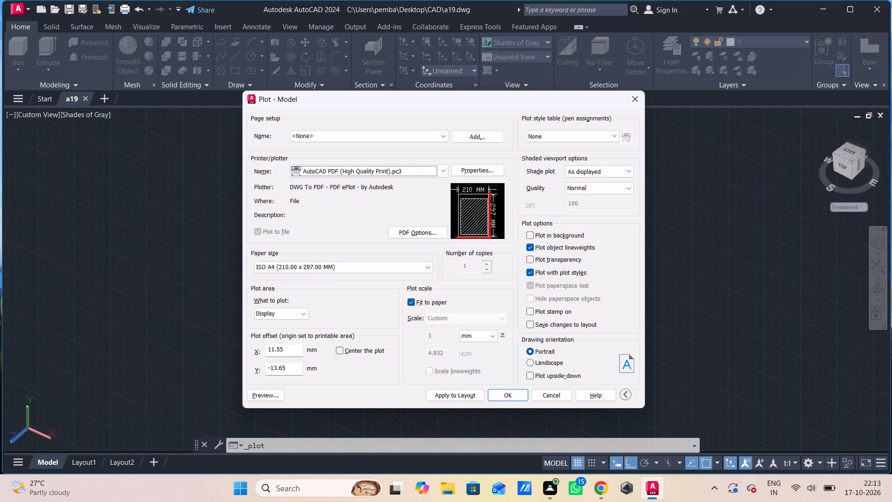
pyautogui.click(343, 349)
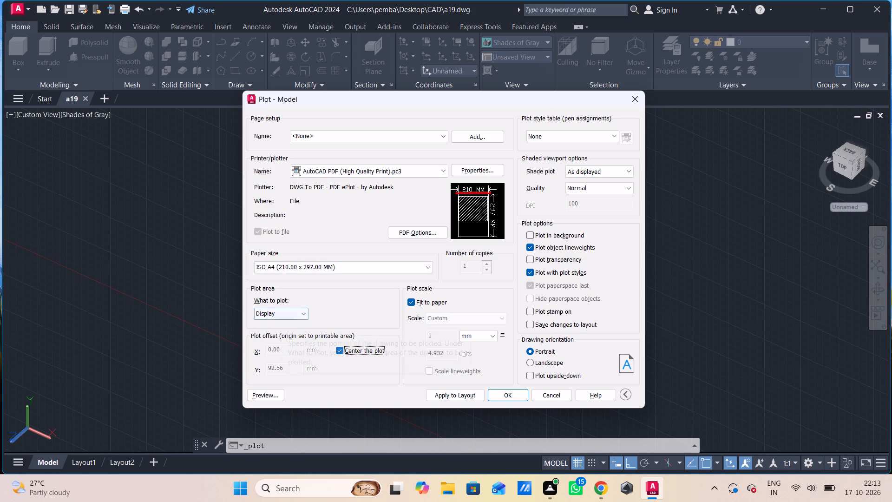
pyautogui.click(281, 316)
pyautogui.click(279, 345)
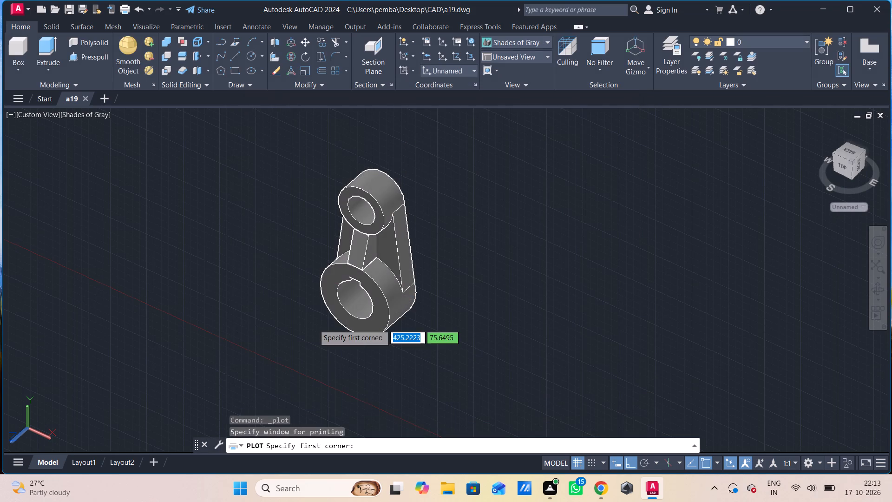
pyautogui.click(471, 143)
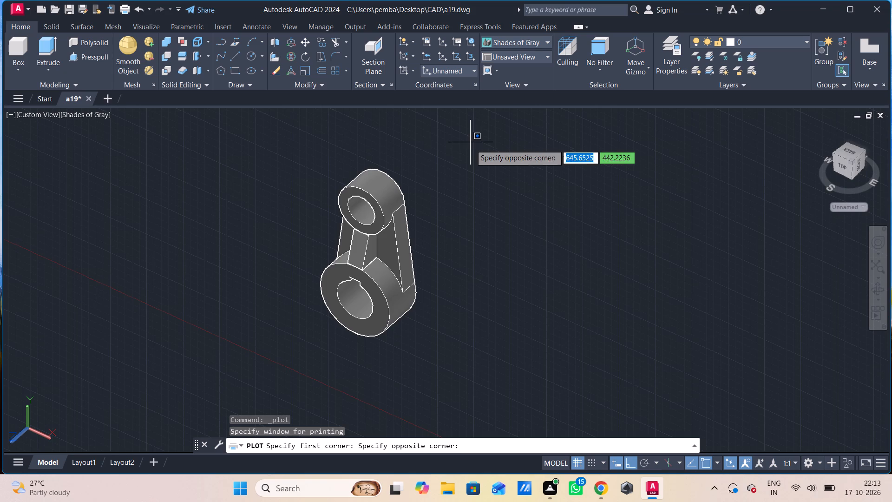
pyautogui.click(297, 375)
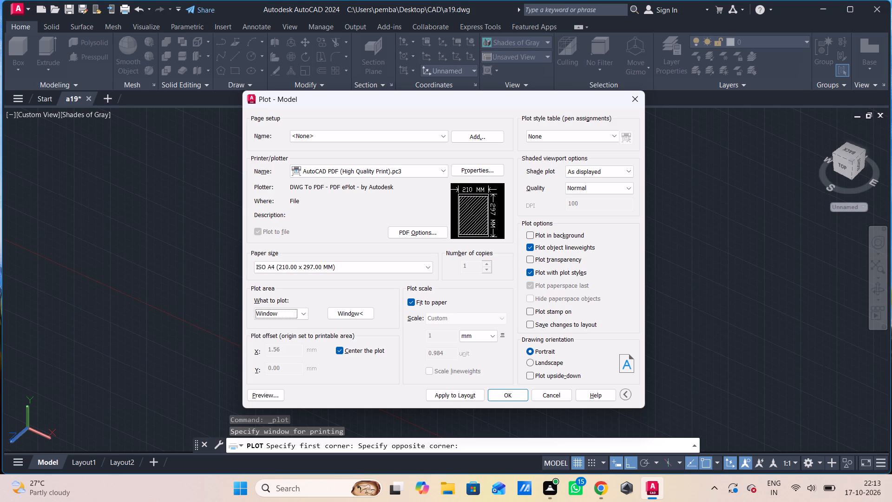
# Preview the plot and output it as a19-Model.pdf in the Desktop's CAD folder.
pyautogui.click(263, 396)
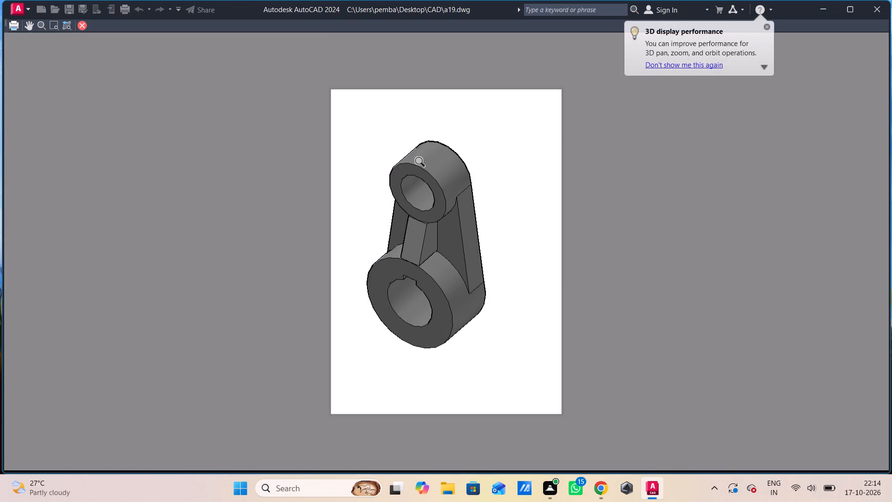
pyautogui.click(11, 25)
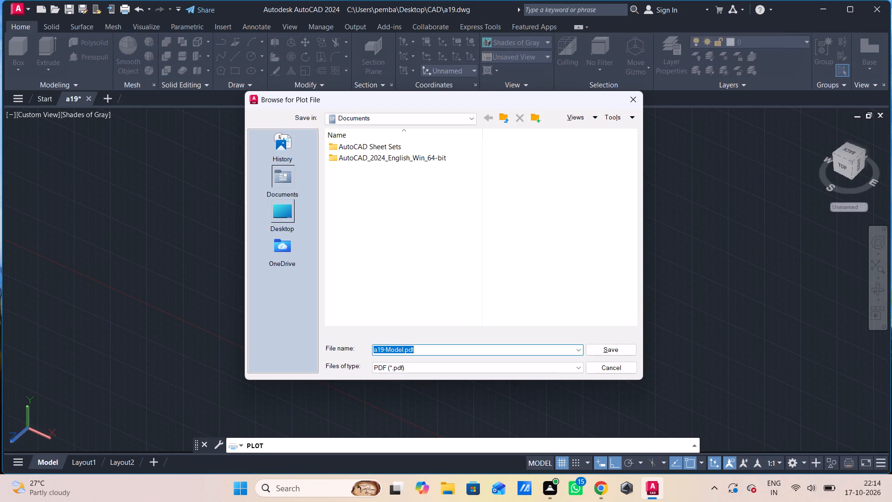
pyautogui.click(275, 222)
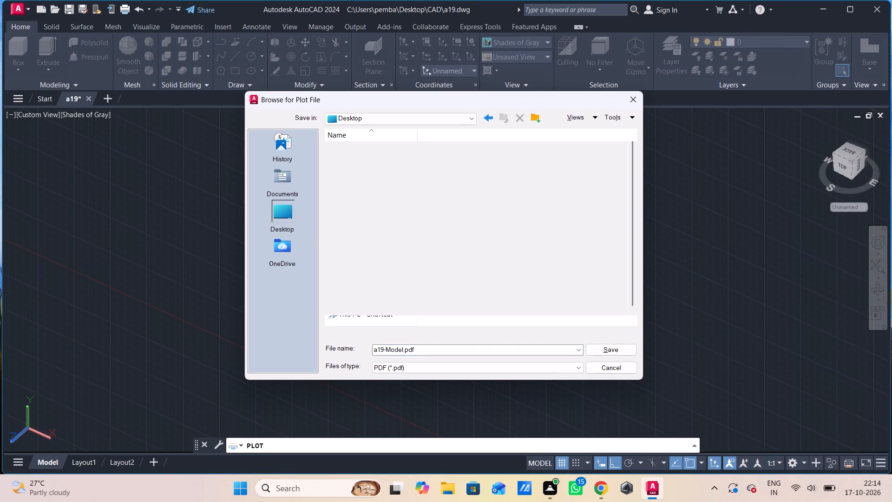
pyautogui.doubleClick(337, 280)
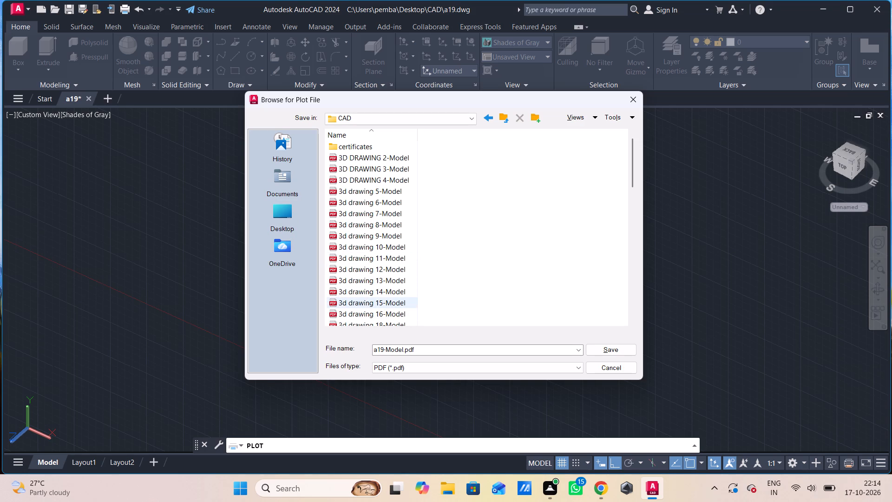
pyautogui.click(590, 350)
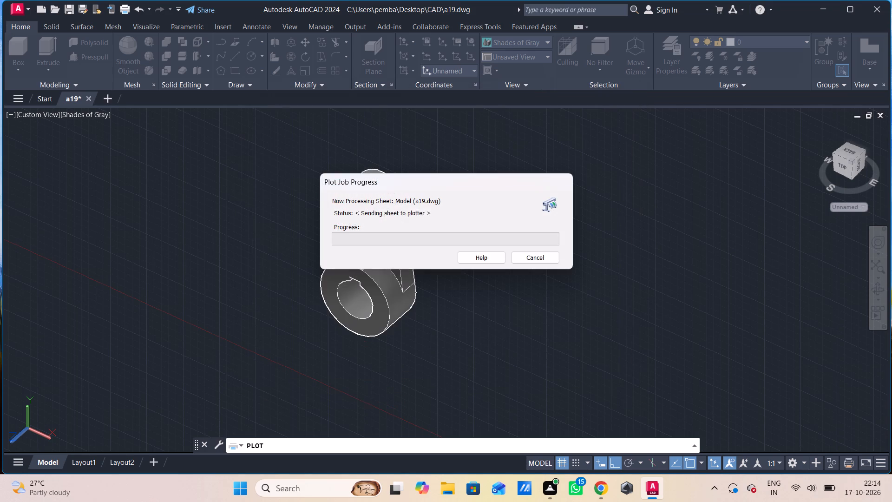